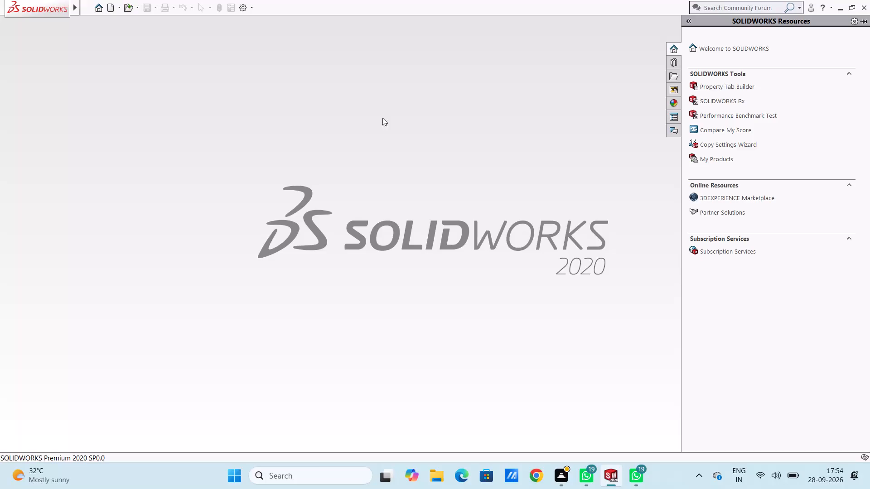
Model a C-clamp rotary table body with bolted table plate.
Create a new part document.
{"action": "left_click", "coordinate": [109, 11]}
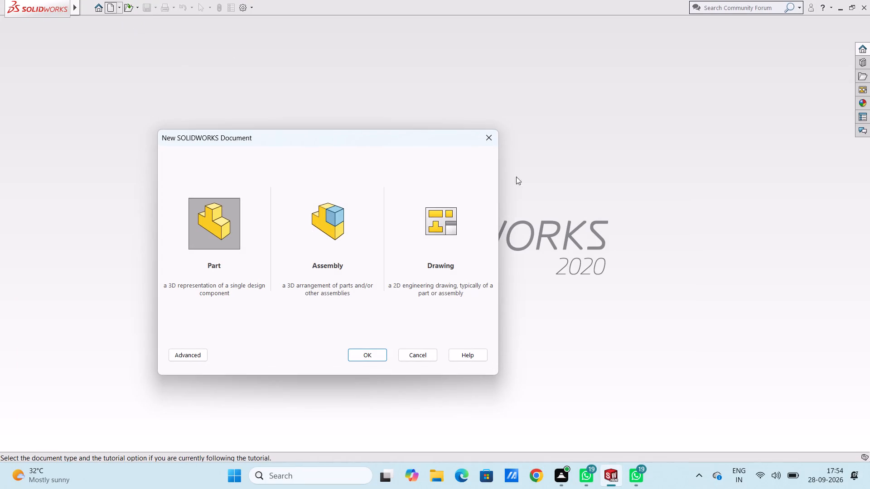
{"action": "left_click", "coordinate": [358, 359]}
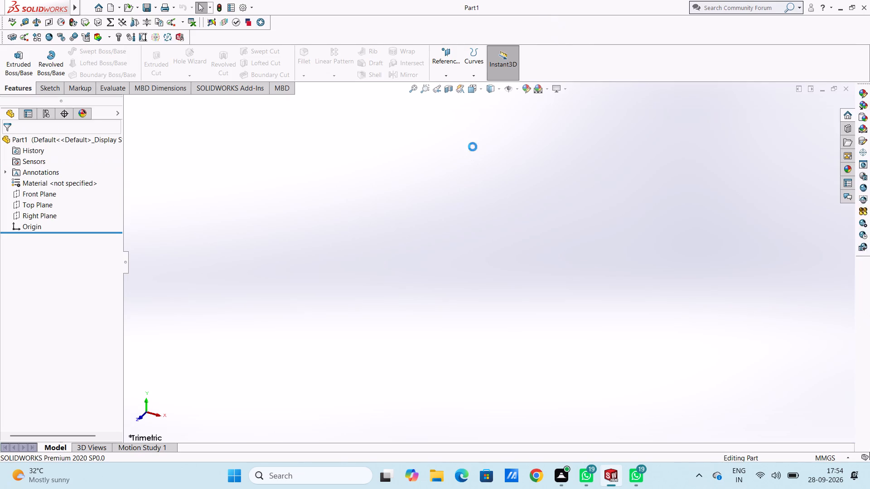
{"action": "left_click", "coordinate": [320, 206]}
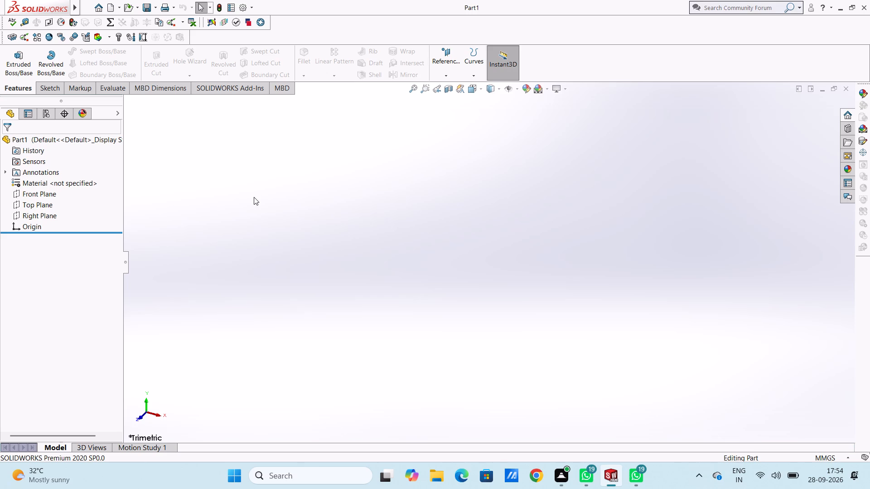
{"action": "left_click", "coordinate": [254, 197]}
Start a sketch on the Top Plane and draw a circle of 90 mm radius centred on the origin.
{"action": "left_click", "coordinate": [47, 205]}
{"action": "left_click", "coordinate": [58, 192]}
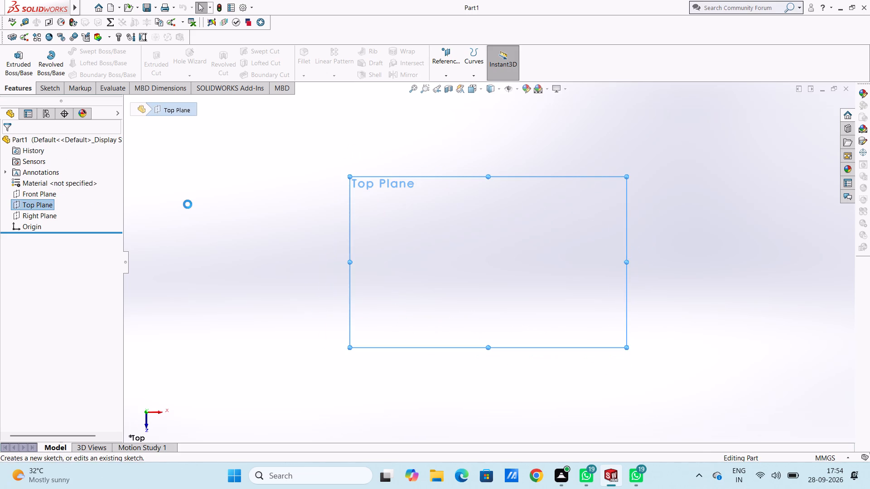
{"action": "left_click", "coordinate": [188, 204]}
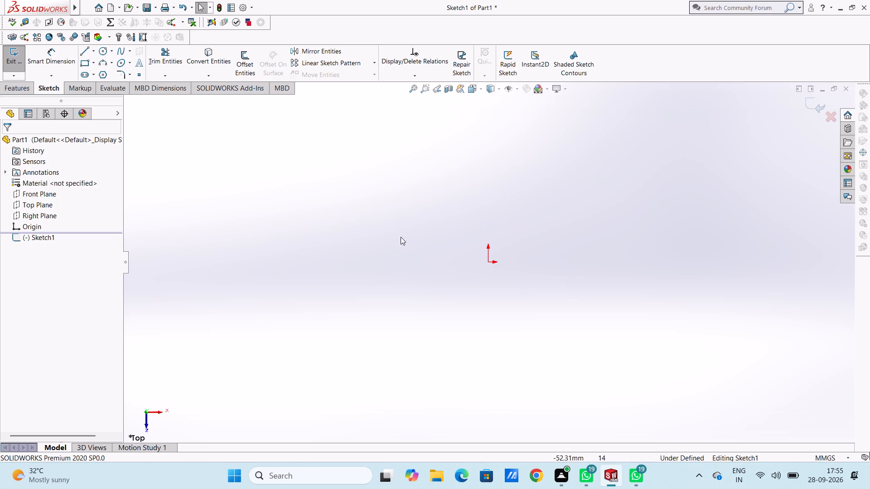
{"action": "left_click", "coordinate": [100, 53]}
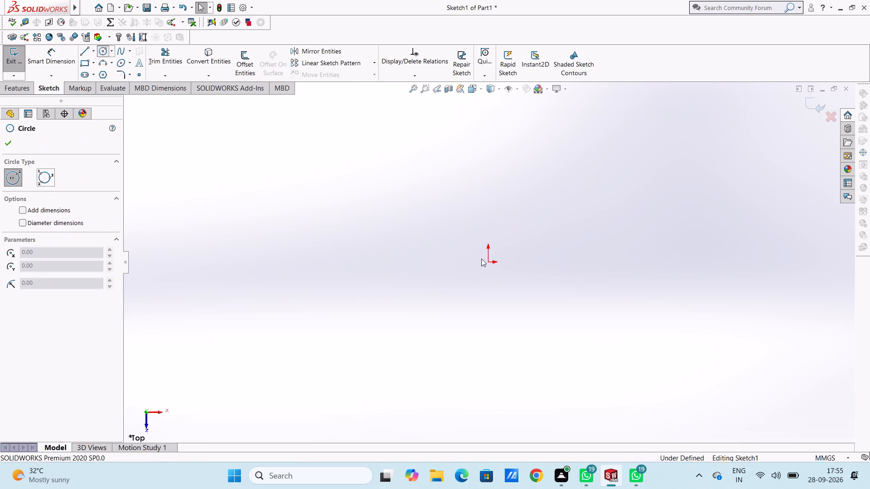
{"action": "left_click", "coordinate": [489, 262]}
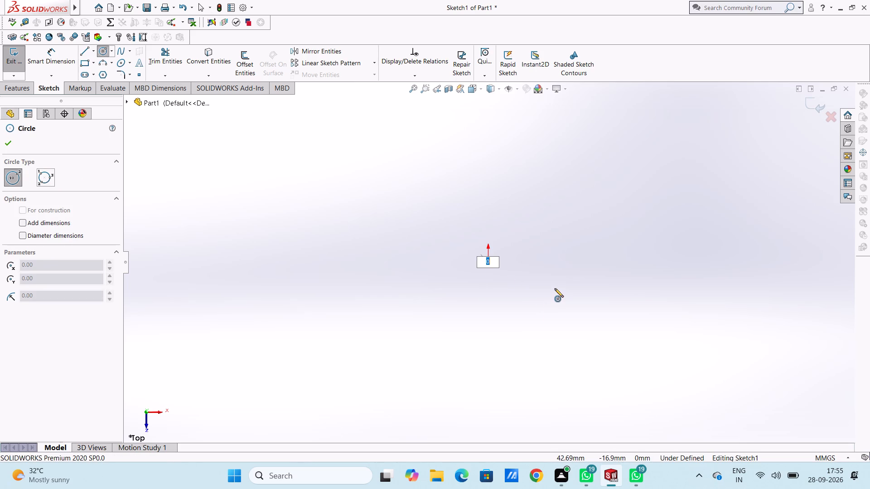
{"action": "type", "text": "90"}
{"action": "key", "text": "Return"}
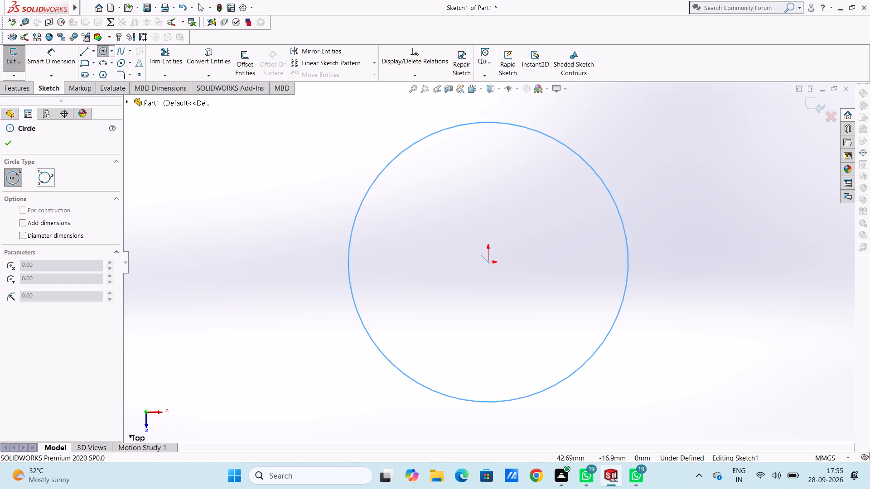
{"action": "scroll", "coordinate": [555, 288], "scroll_direction": "up", "scroll_amount": 5}
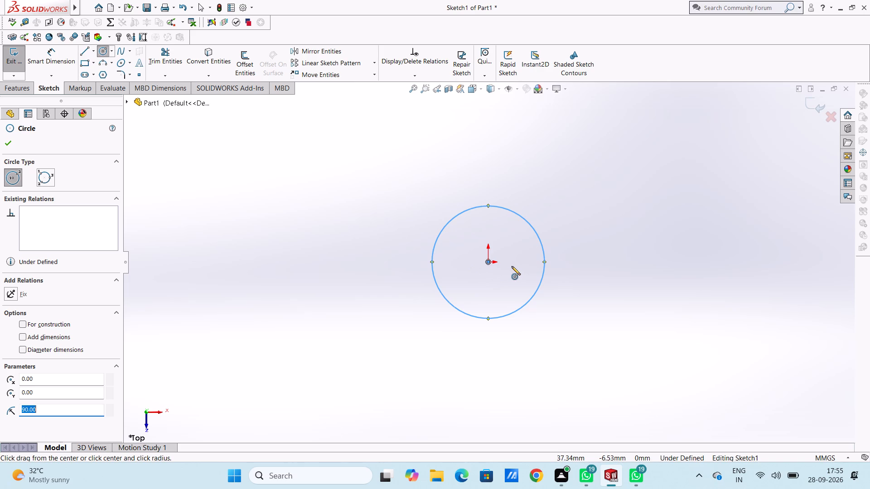
{"action": "key", "text": "Escape"}
{"action": "key", "text": "Escape"}
Add a diameter dimension to the circle with Smart Dimension, placing it outside the circle's upper-left side.
{"action": "left_click", "coordinate": [53, 69]}
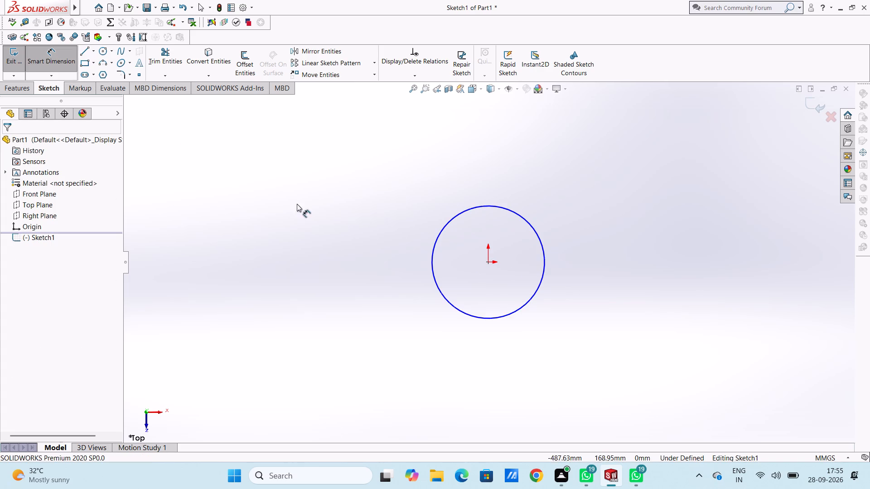
{"action": "left_click", "coordinate": [432, 253]}
{"action": "left_click", "coordinate": [387, 147]}
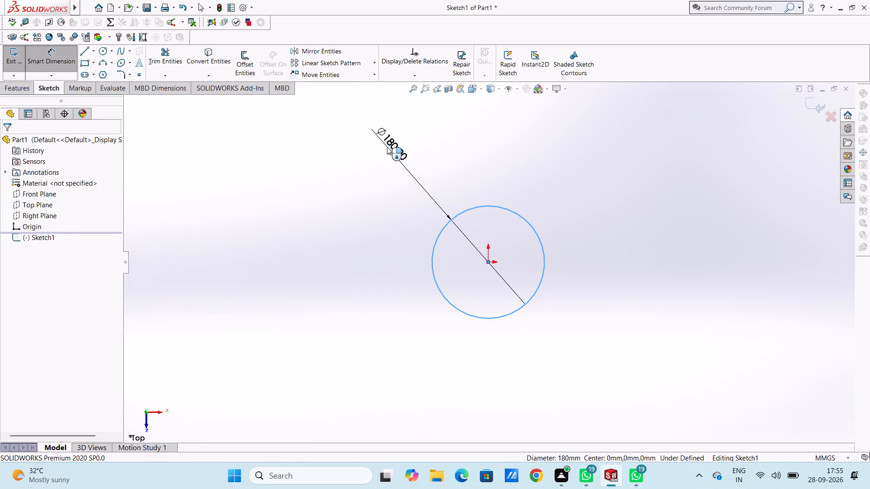
{"action": "left_click", "coordinate": [347, 134]}
{"action": "left_click", "coordinate": [335, 144]}
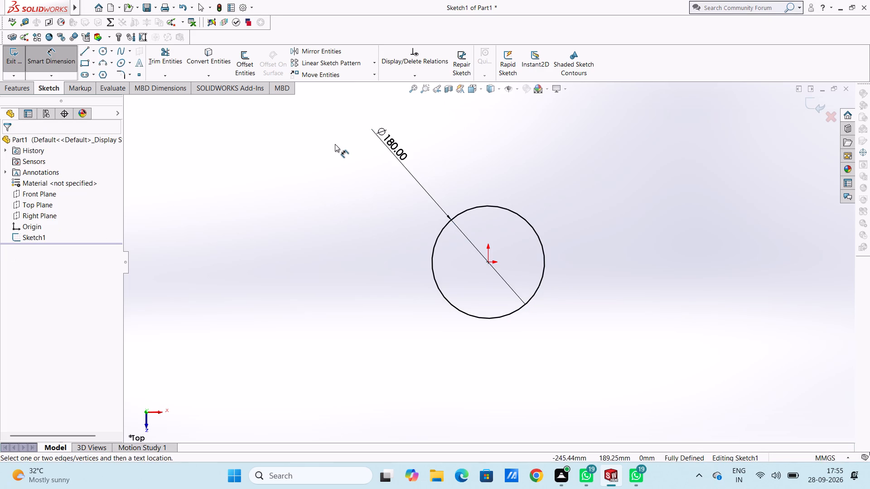
{"action": "key", "text": "Escape"}
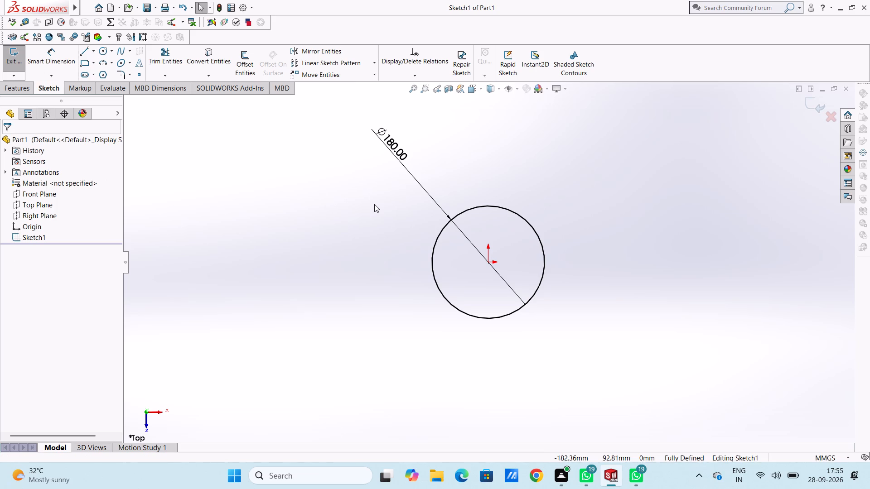
Extrude the circle as a boss with a blind depth of 15 mm.
{"action": "scroll", "coordinate": [534, 264], "scroll_direction": "down", "scroll_amount": 1}
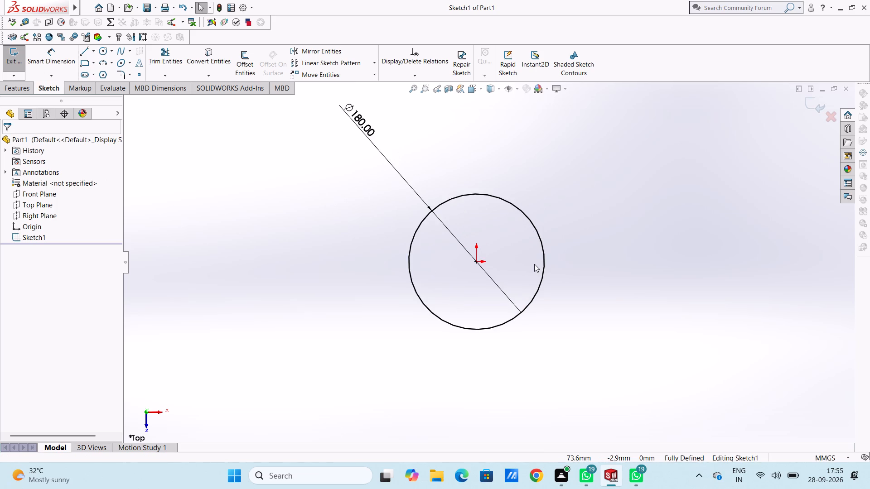
{"action": "scroll", "coordinate": [534, 264], "scroll_direction": "up", "scroll_amount": 2}
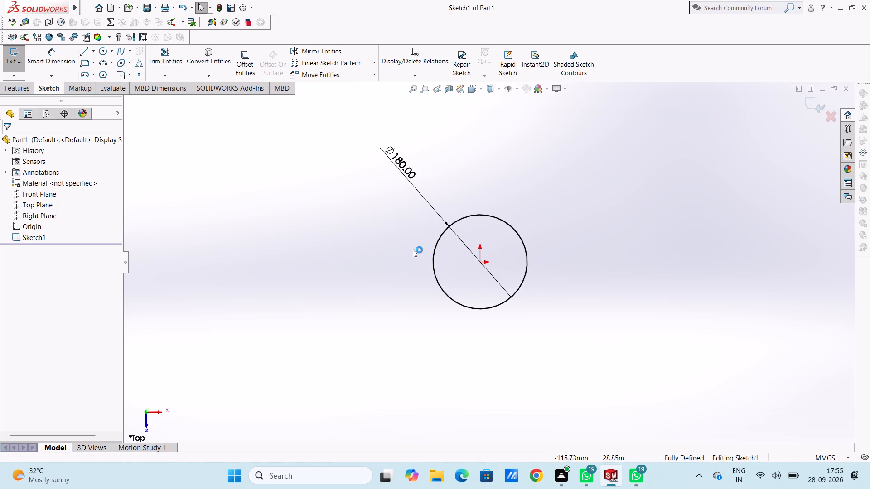
{"action": "left_click", "coordinate": [14, 90]}
{"action": "left_click", "coordinate": [14, 61]}
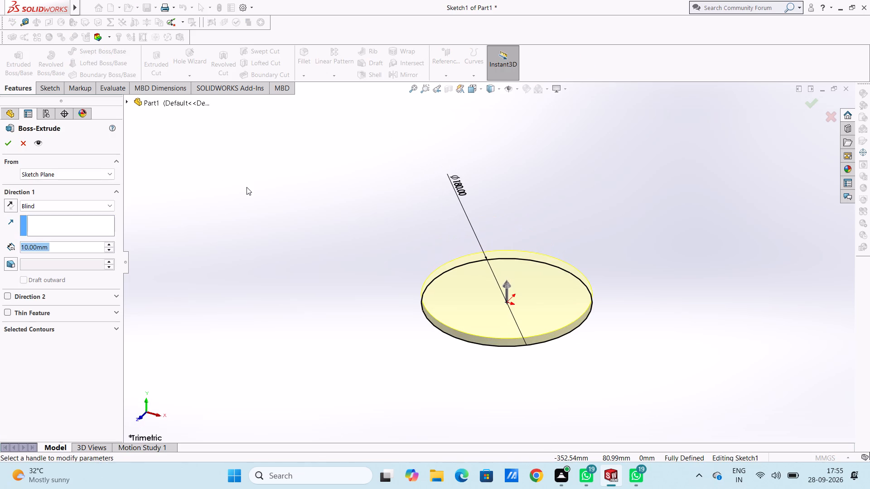
{"action": "type", "text": "15"}
{"action": "key", "text": "Return"}
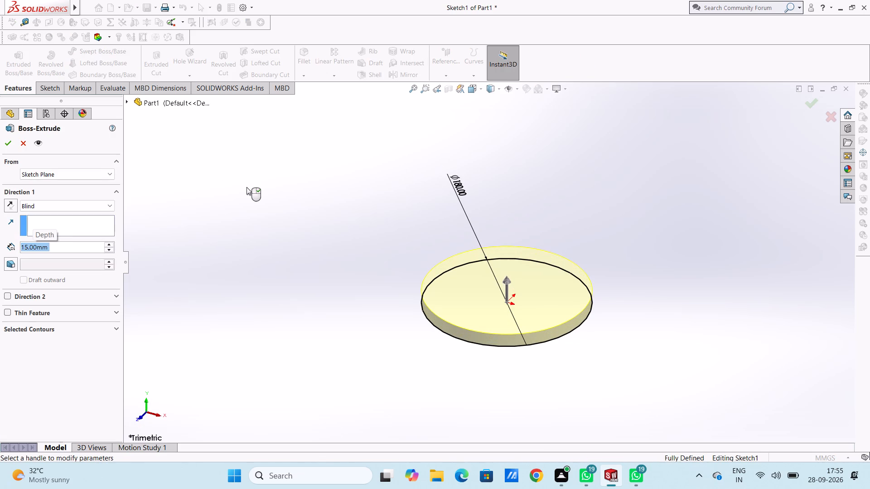
{"action": "left_click", "coordinate": [9, 144]}
{"action": "left_click", "coordinate": [195, 197]}
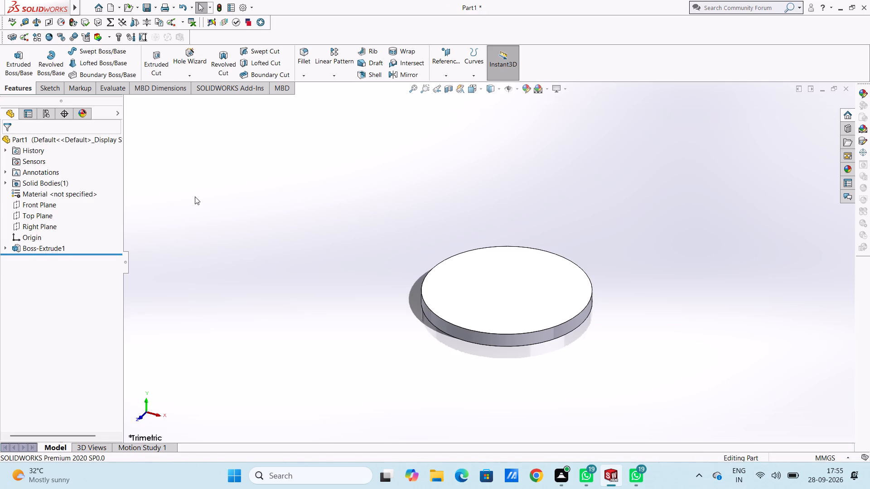
Start a sketch on the disc's top face and draw a circle from the origin out to the disc's outer edge, 90 mm radius.
{"action": "key", "text": "ctrl+5"}
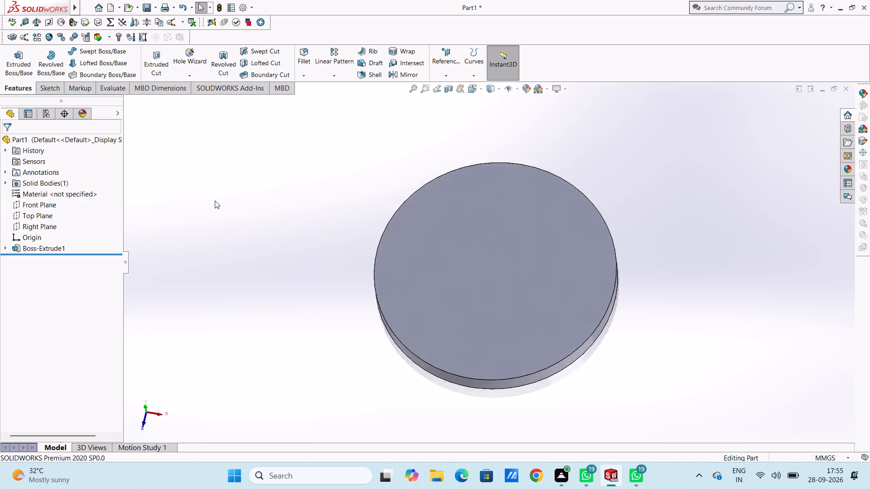
{"action": "scroll", "coordinate": [215, 201], "scroll_direction": "up", "scroll_amount": 4}
{"action": "scroll", "coordinate": [522, 257], "scroll_direction": "down", "scroll_amount": 2}
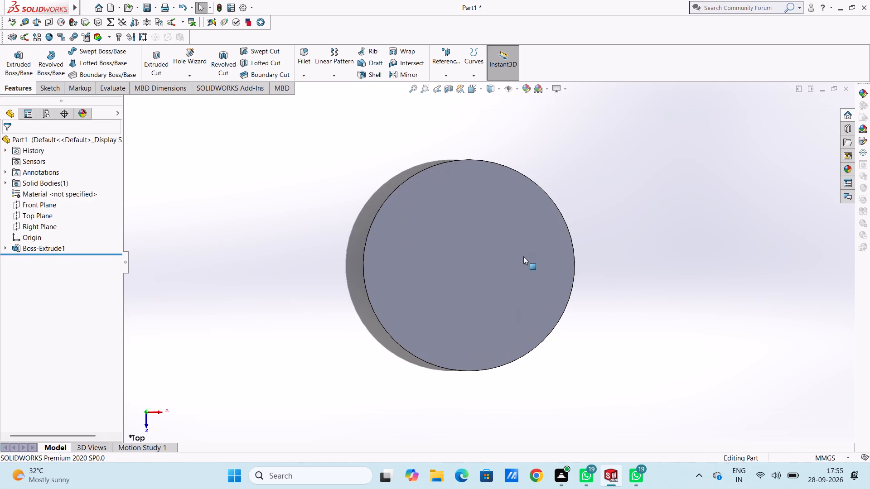
{"action": "left_click", "coordinate": [488, 251]}
{"action": "left_click", "coordinate": [526, 229]}
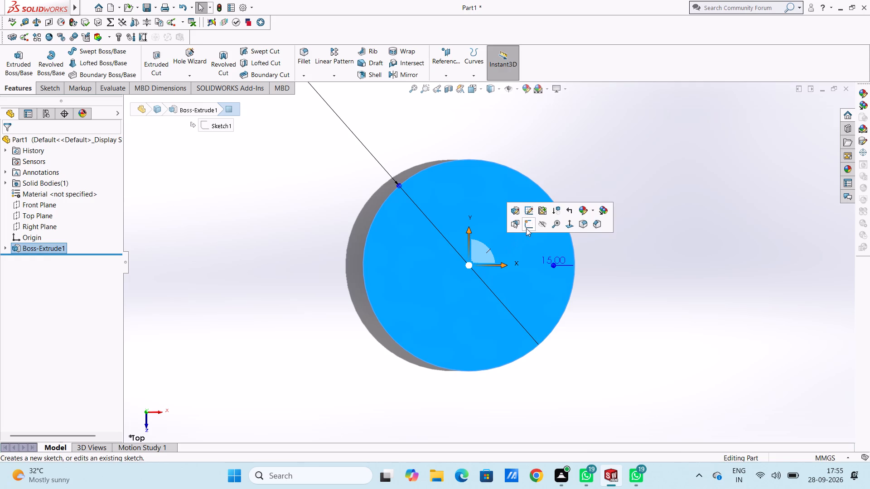
{"action": "left_click", "coordinate": [561, 158]}
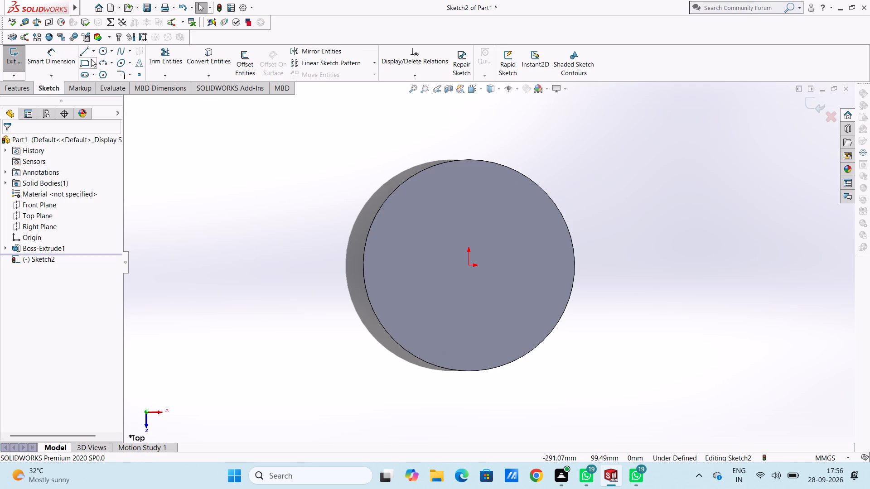
{"action": "left_click", "coordinate": [99, 49]}
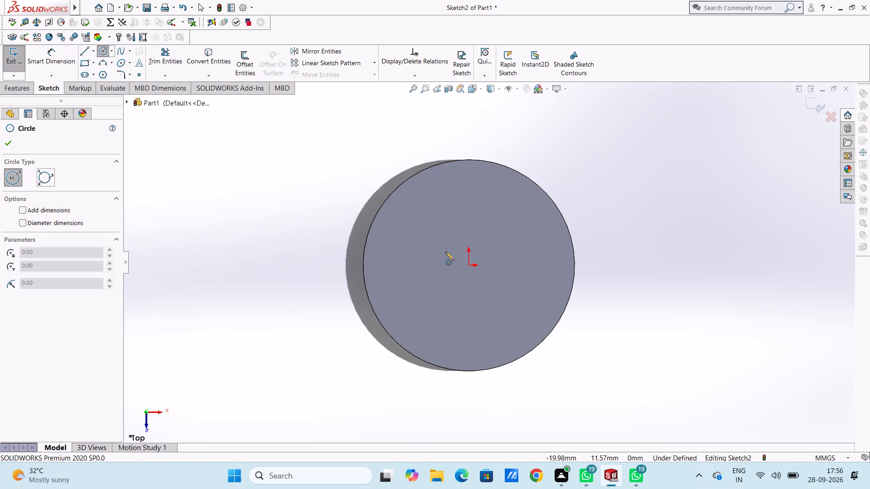
{"action": "left_click", "coordinate": [469, 264]}
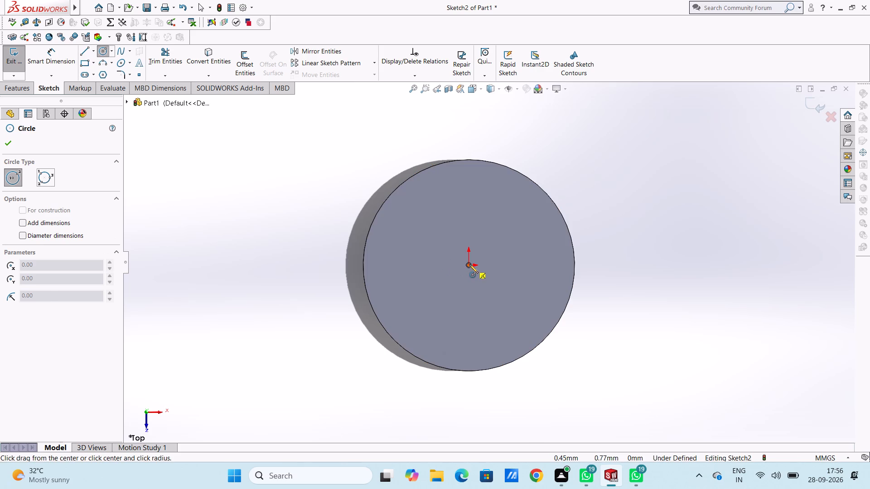
{"action": "left_click", "coordinate": [547, 338]}
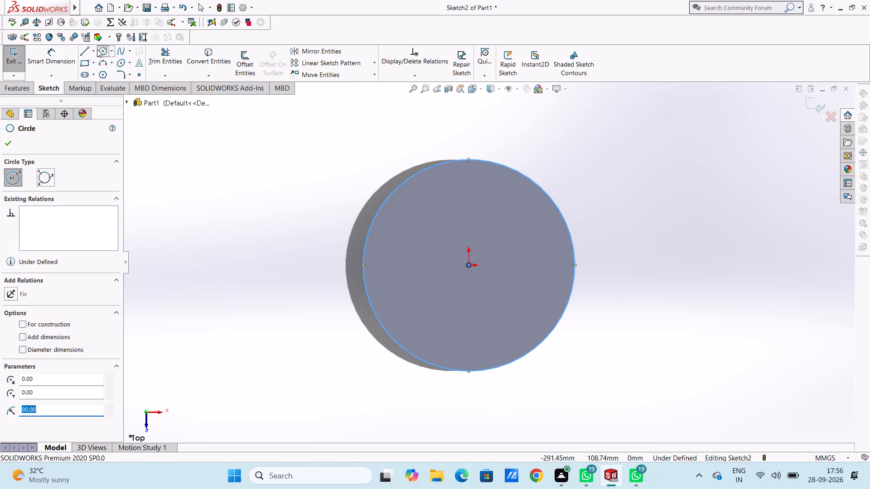
Draw a concentric inner circle of 75 mm radius centred on the origin.
{"action": "left_click", "coordinate": [104, 49]}
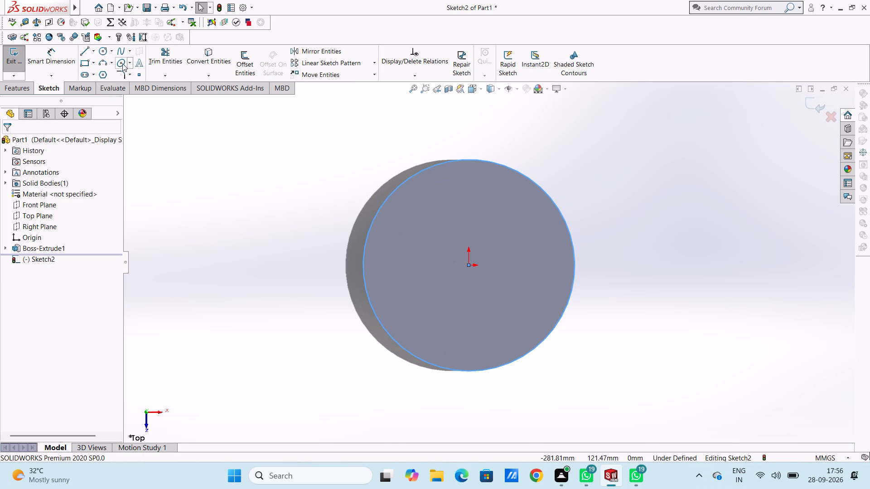
{"action": "left_click", "coordinate": [102, 54]}
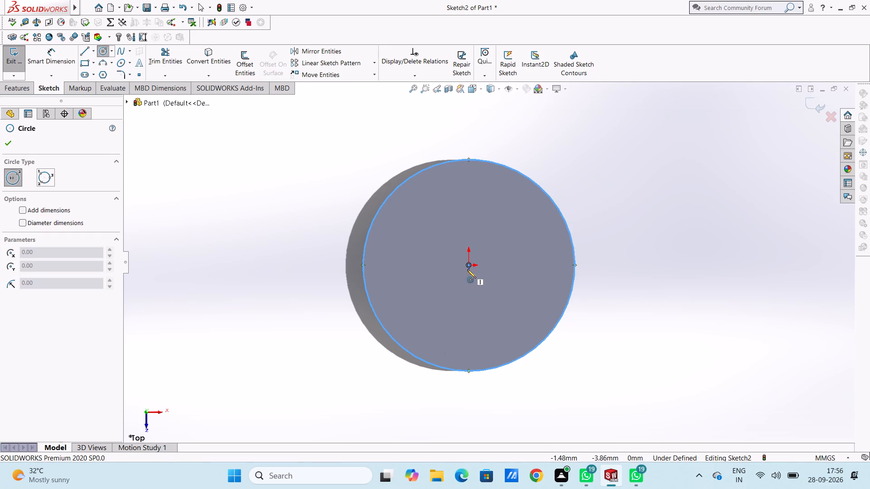
{"action": "left_click", "coordinate": [467, 267]}
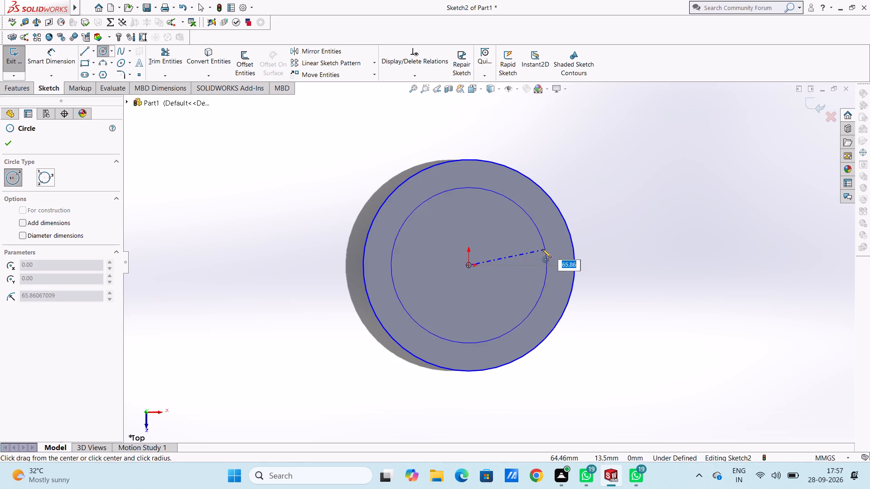
{"action": "type", "text": "75"}
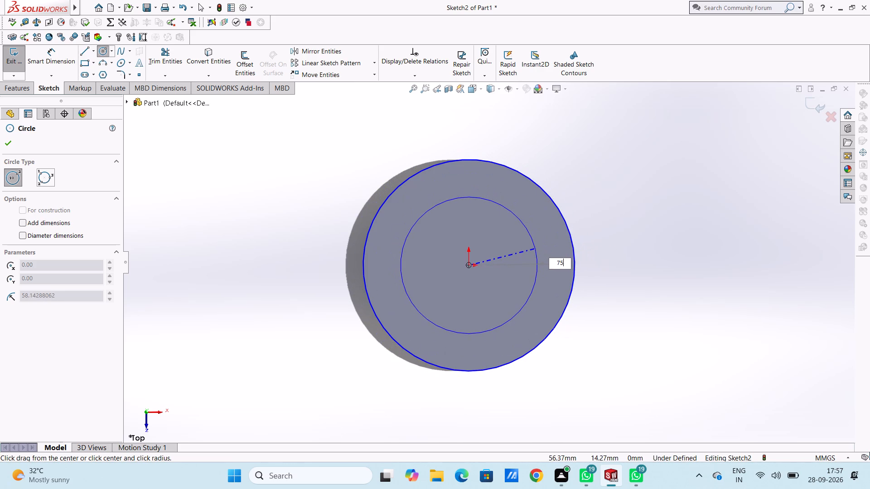
{"action": "key", "text": "Return"}
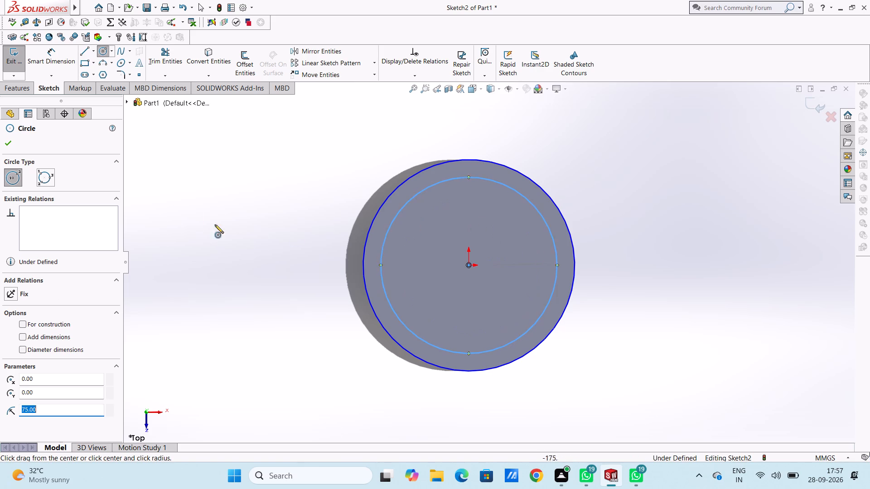
{"action": "left_click", "coordinate": [7, 144]}
Add a diameter dimension to the inner circle with Smart Dimension, placing it outside the disc's lower-left side.
{"action": "left_click", "coordinate": [54, 60]}
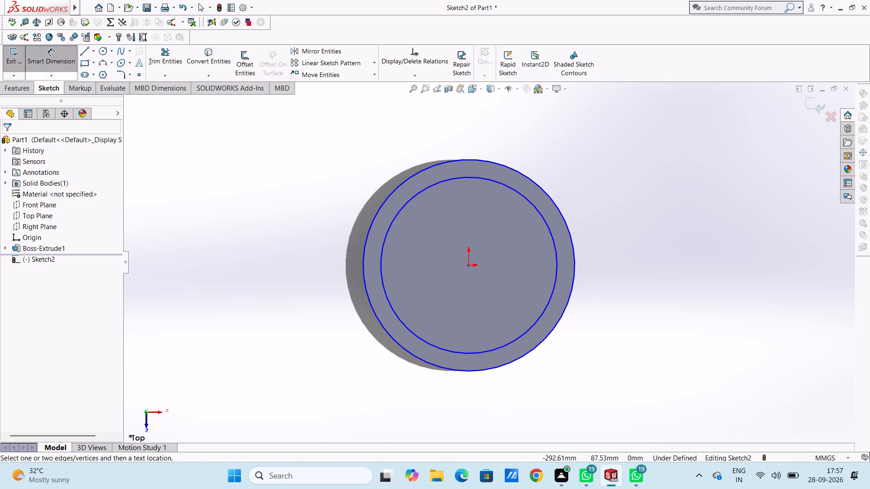
{"action": "scroll", "coordinate": [414, 292], "scroll_direction": "up", "scroll_amount": 2}
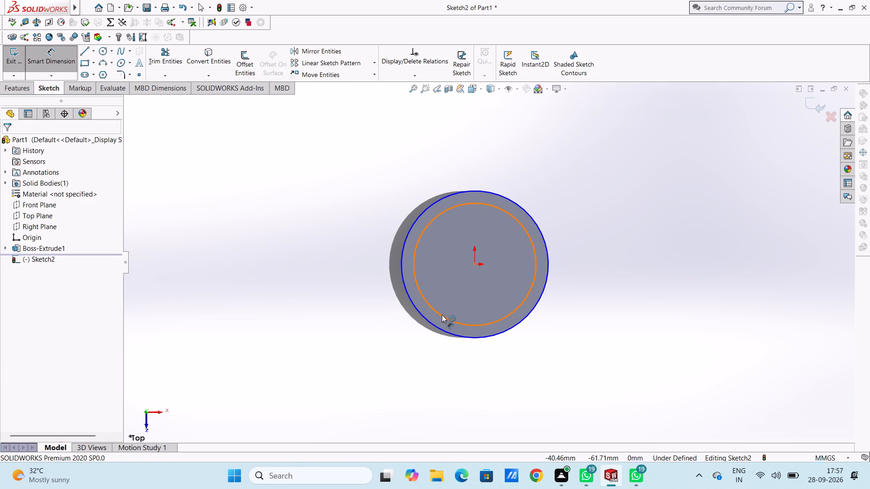
{"action": "left_click", "coordinate": [442, 315]}
{"action": "left_click", "coordinate": [346, 358]}
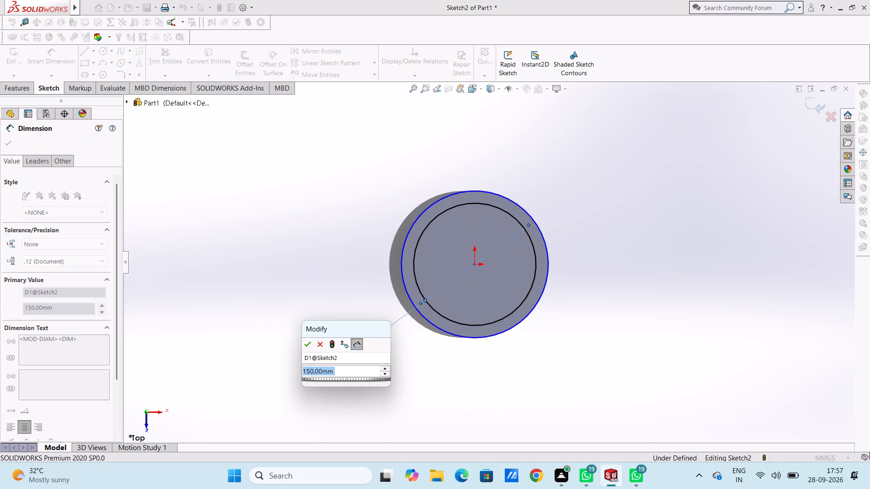
{"action": "left_click", "coordinate": [309, 346]}
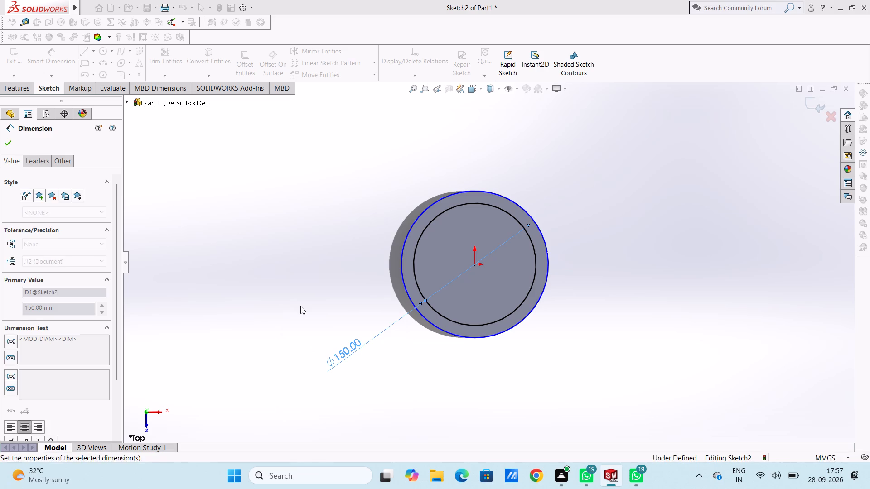
Add a diameter dimension to the outer circle, placing it outside the disc's upper-left side.
{"action": "left_click", "coordinate": [300, 306]}
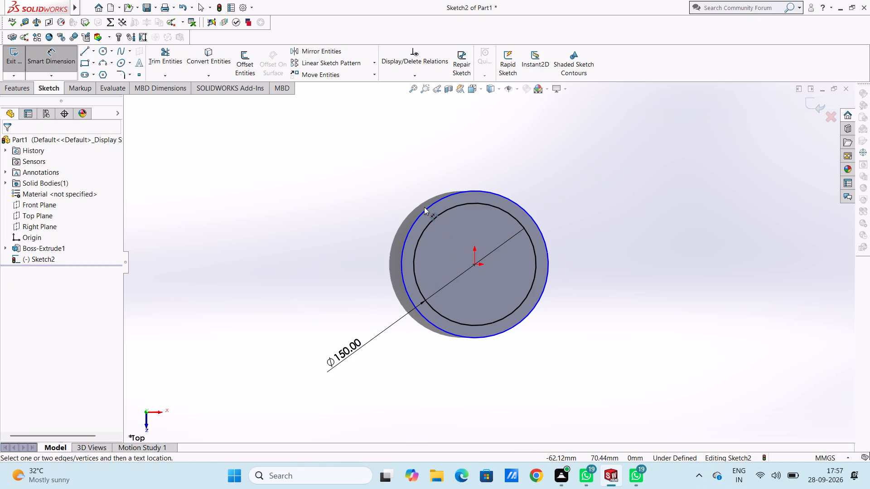
{"action": "left_click", "coordinate": [425, 212]}
{"action": "left_click", "coordinate": [337, 158]}
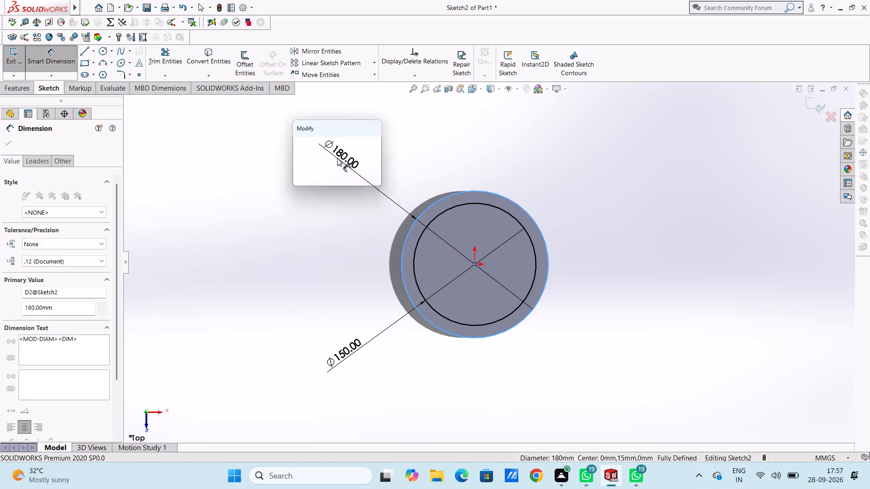
{"action": "left_click", "coordinate": [304, 142]}
{"action": "left_click", "coordinate": [329, 229]}
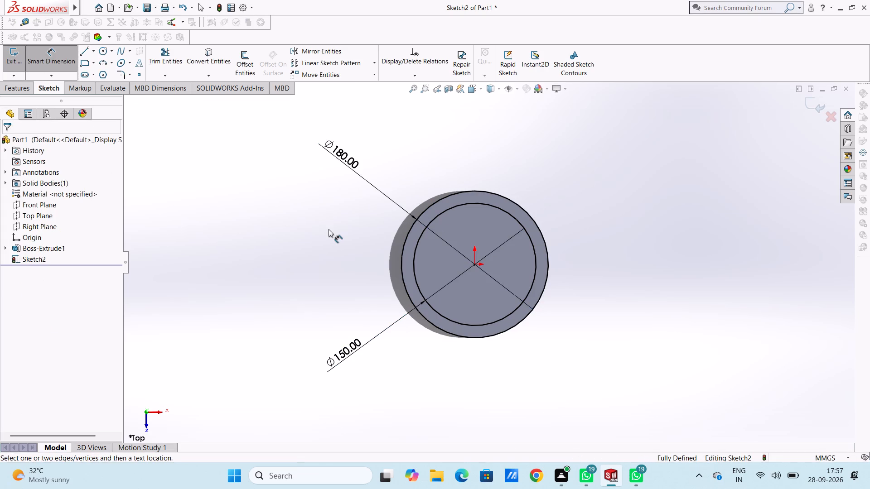
Draw a vertical 180 mm line through the origin, from the lowest to the highest point of the outer circle.
{"action": "left_click", "coordinate": [82, 51]}
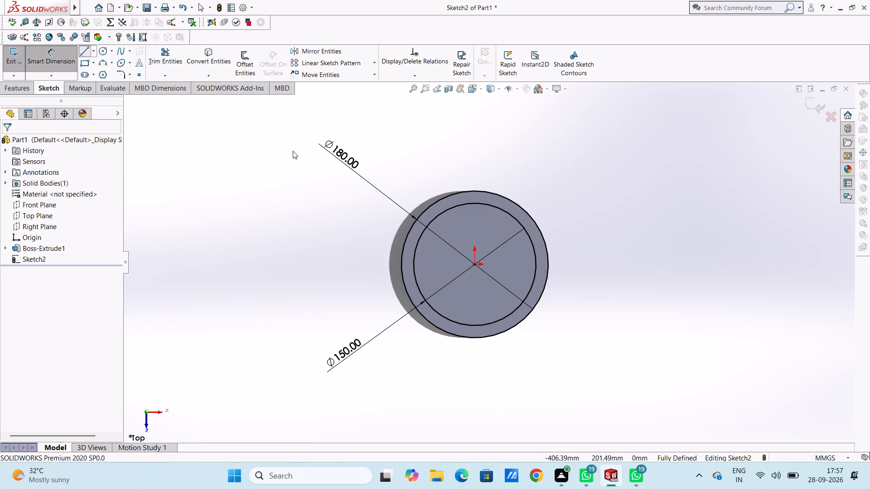
{"action": "left_click", "coordinate": [476, 339]}
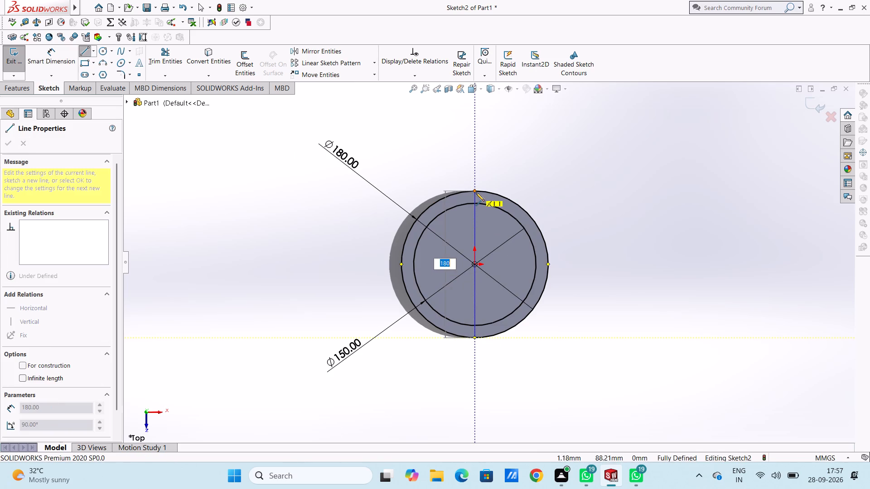
{"action": "left_click", "coordinate": [475, 191]}
{"action": "key", "text": "Escape"}
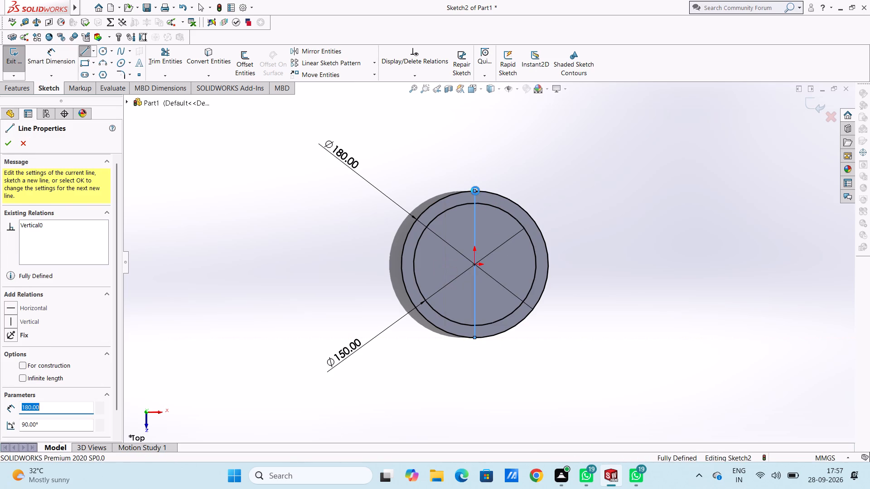
{"action": "key", "text": "Escape"}
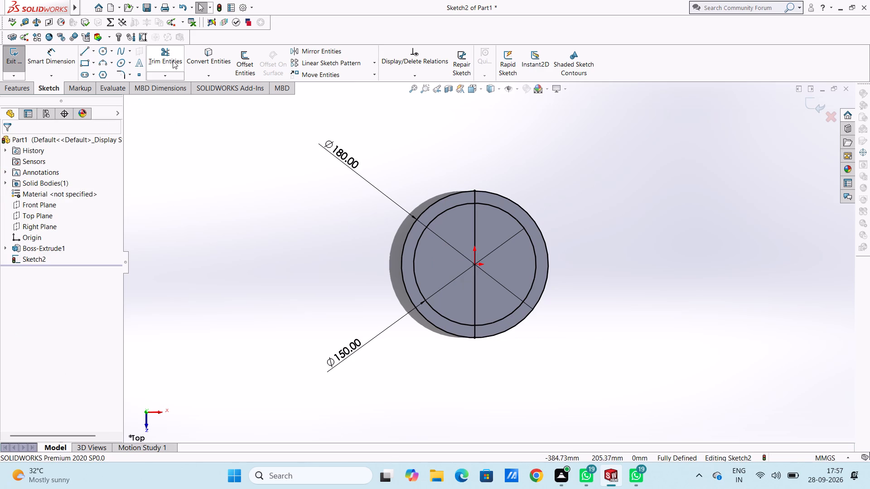
Trim away the line inside the inner circle and the right halves of both circles, leaving a closed left half-ring.
{"action": "left_click", "coordinate": [165, 51]}
{"action": "left_click", "coordinate": [474, 231]}
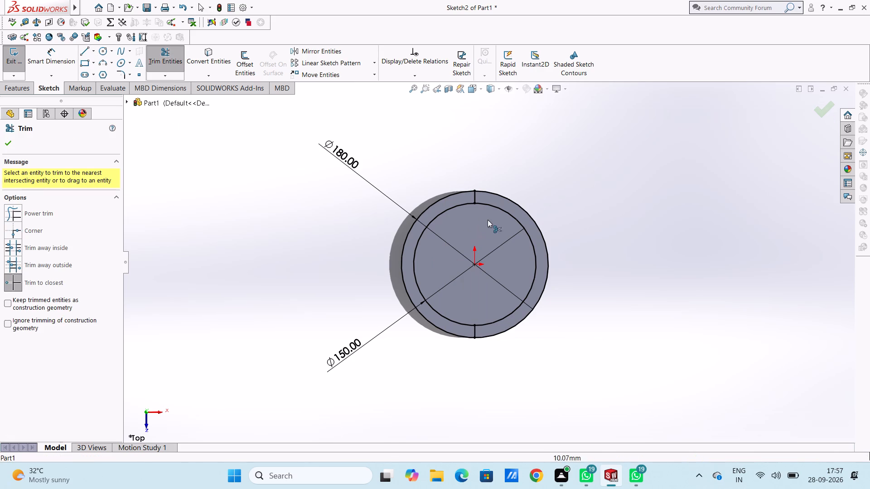
{"action": "left_click", "coordinate": [499, 211]}
{"action": "left_click", "coordinate": [510, 200]}
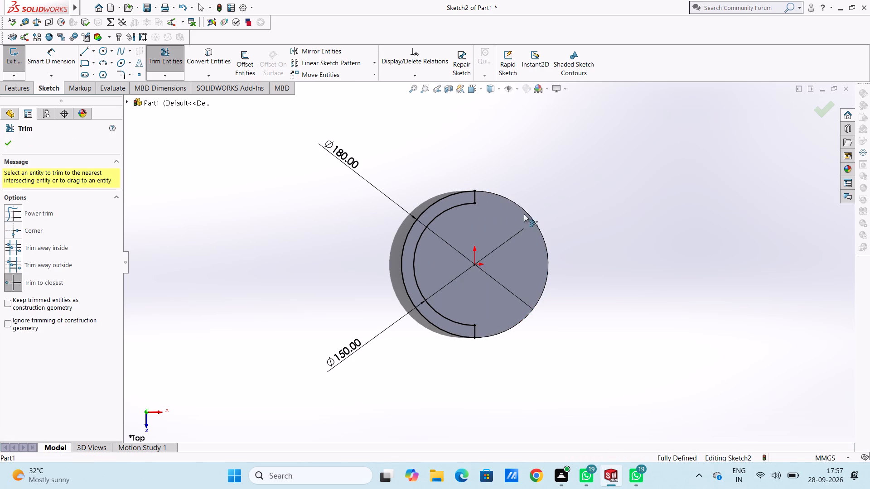
{"action": "scroll", "coordinate": [566, 263], "scroll_direction": "up", "scroll_amount": 2}
{"action": "middle_click_drag", "start_coordinate": [555, 292], "coordinate": [569, 205]}
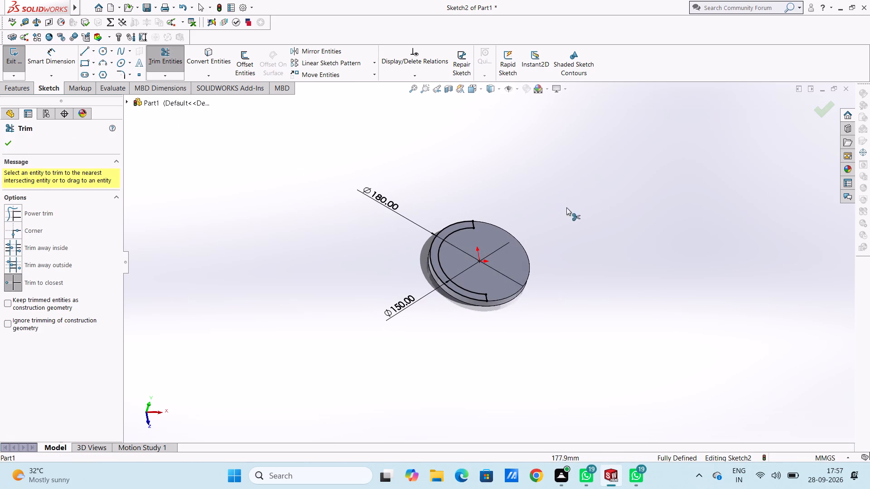
{"action": "left_click", "coordinate": [9, 140]}
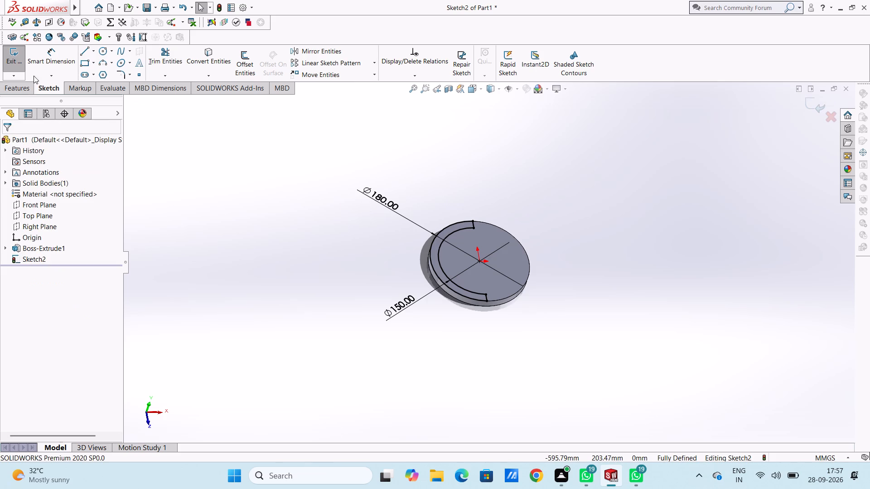
Extrude the half-ring profile as a merged boss with a blind depth of 70 mm.
{"action": "left_click", "coordinate": [19, 88]}
{"action": "left_click", "coordinate": [19, 62]}
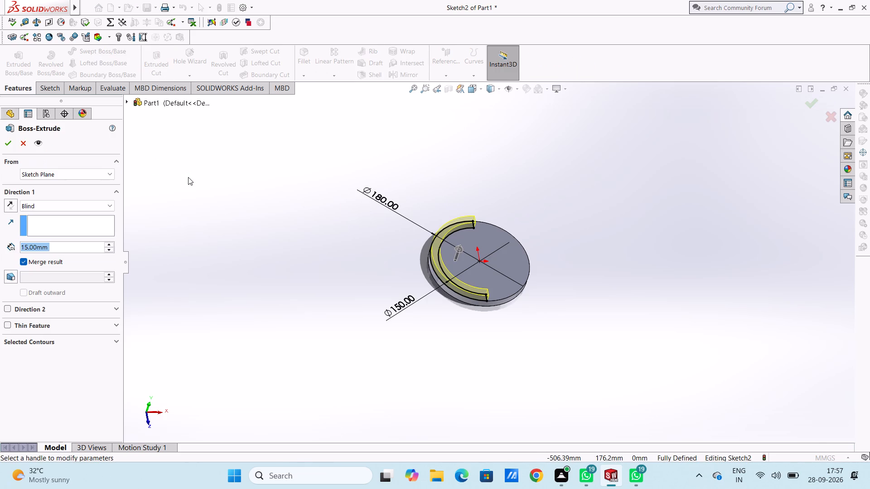
{"action": "scroll", "coordinate": [238, 208], "scroll_direction": "up", "scroll_amount": 1}
{"action": "middle_click_drag", "start_coordinate": [245, 223], "coordinate": [213, 196]}
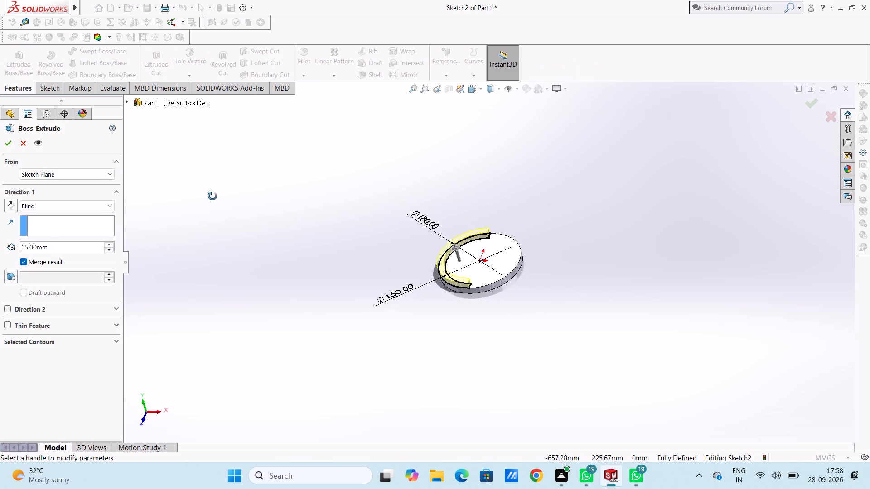
{"action": "middle_click_drag", "start_coordinate": [213, 196], "coordinate": [249, 166]}
{"action": "middle_click_drag", "start_coordinate": [310, 275], "coordinate": [276, 297]}
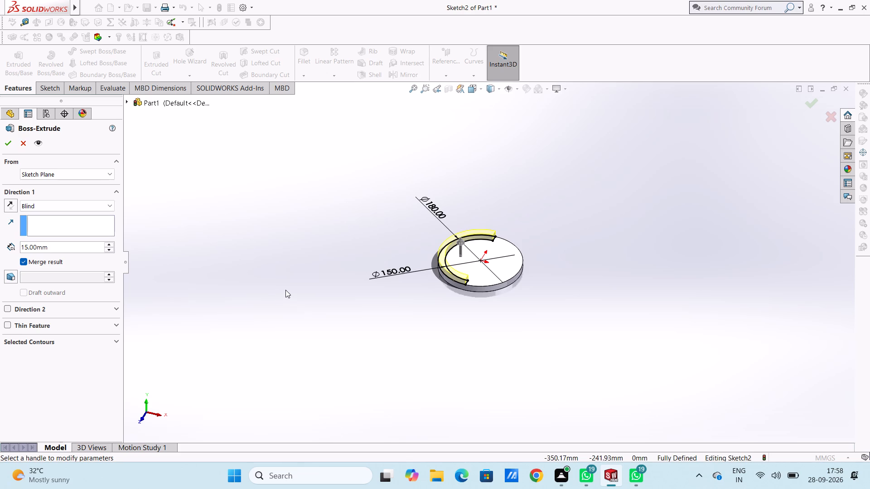
{"action": "double_click", "coordinate": [52, 245]}
{"action": "type", "text": "70"}
{"action": "key", "text": "Return"}
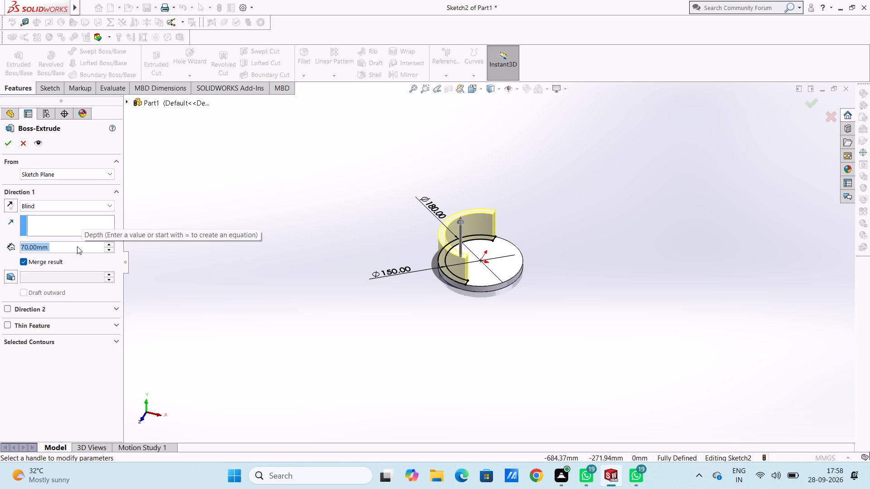
{"action": "left_click", "coordinate": [11, 142]}
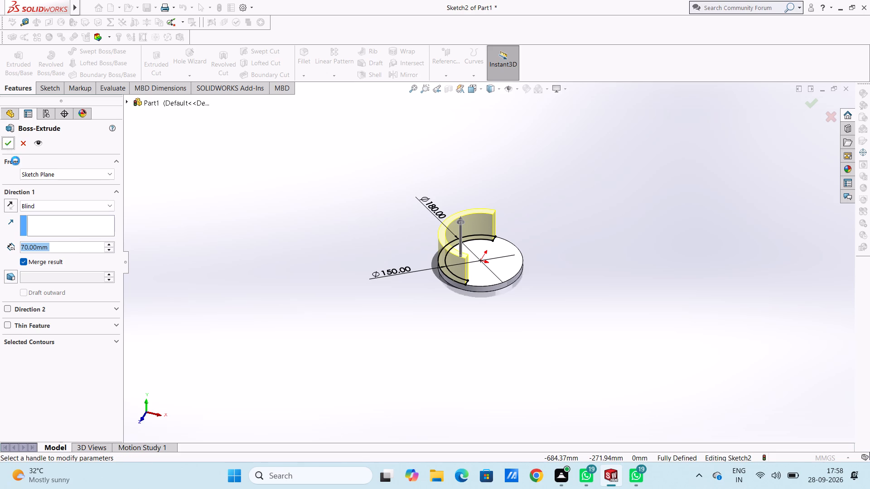
{"action": "left_click", "coordinate": [227, 228]}
Start a sketch on the half-ring wall's top face and draw a circle from the origin to the outer edge, 90 mm radius.
{"action": "middle_click_drag", "start_coordinate": [232, 213], "coordinate": [238, 315]}
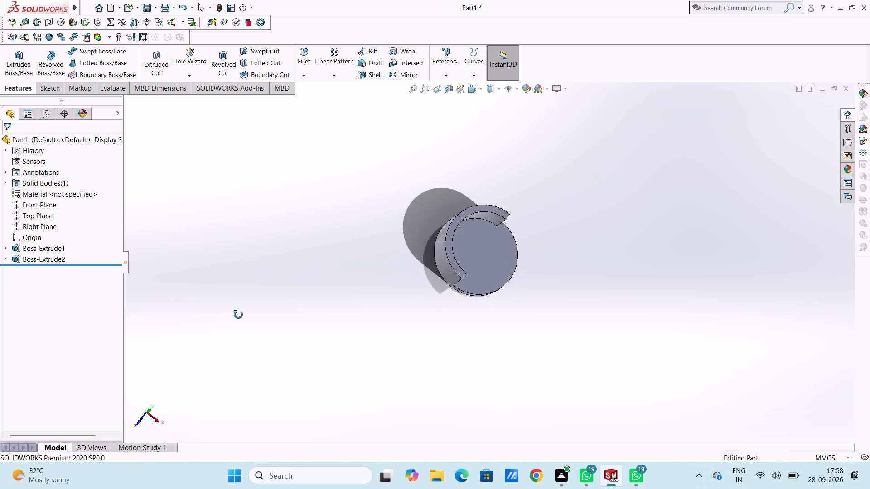
{"action": "middle_click_drag", "start_coordinate": [238, 315], "coordinate": [247, 241]}
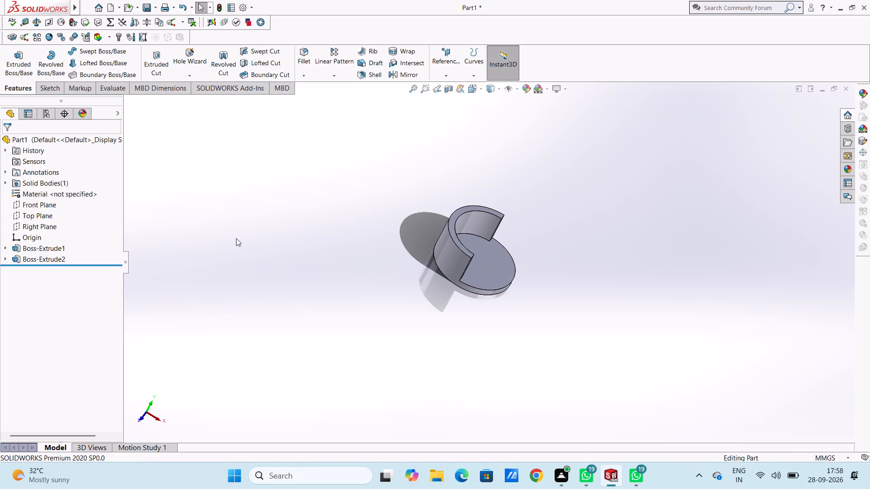
{"action": "key", "text": "ctrl+7"}
{"action": "scroll", "coordinate": [236, 238], "scroll_direction": "up", "scroll_amount": 2}
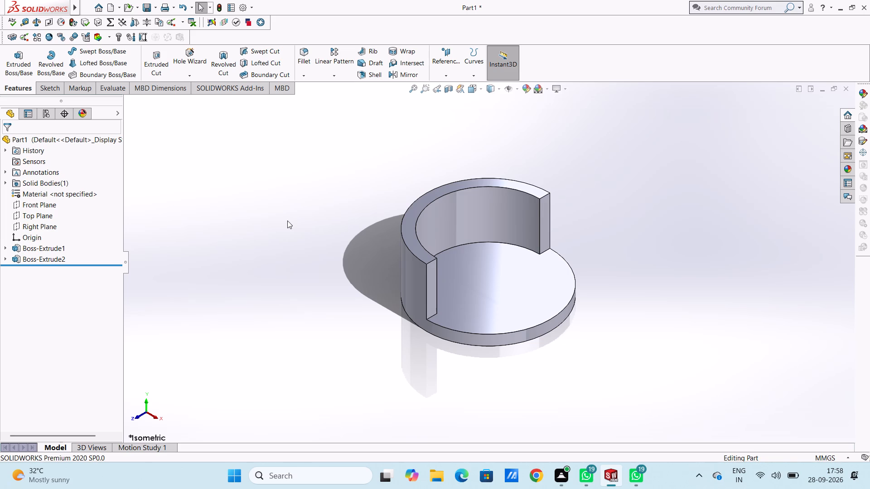
{"action": "key", "text": "ctrl+5"}
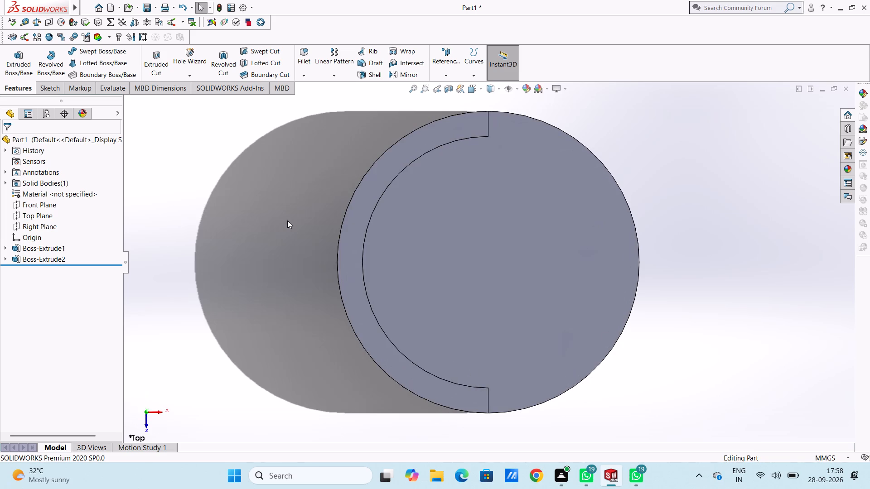
{"action": "scroll", "coordinate": [287, 221], "scroll_direction": "up", "scroll_amount": 3}
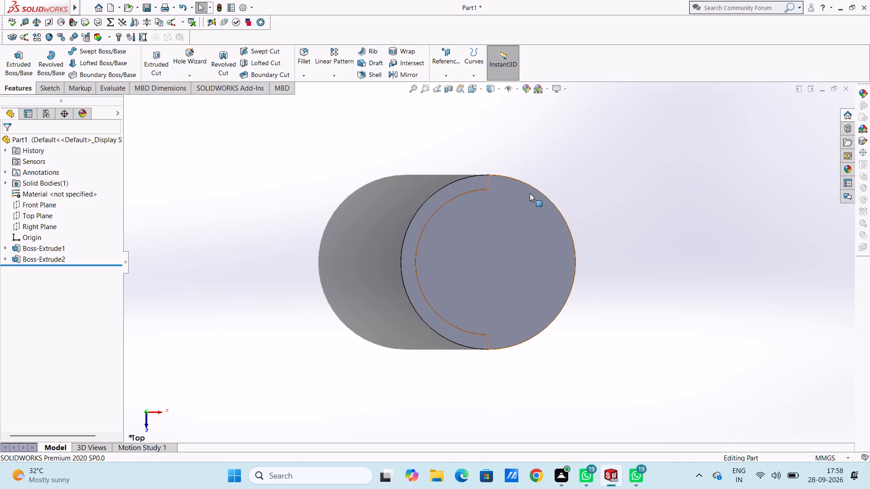
{"action": "scroll", "coordinate": [532, 192], "scroll_direction": "down", "scroll_amount": 1}
{"action": "left_click", "coordinate": [449, 186]}
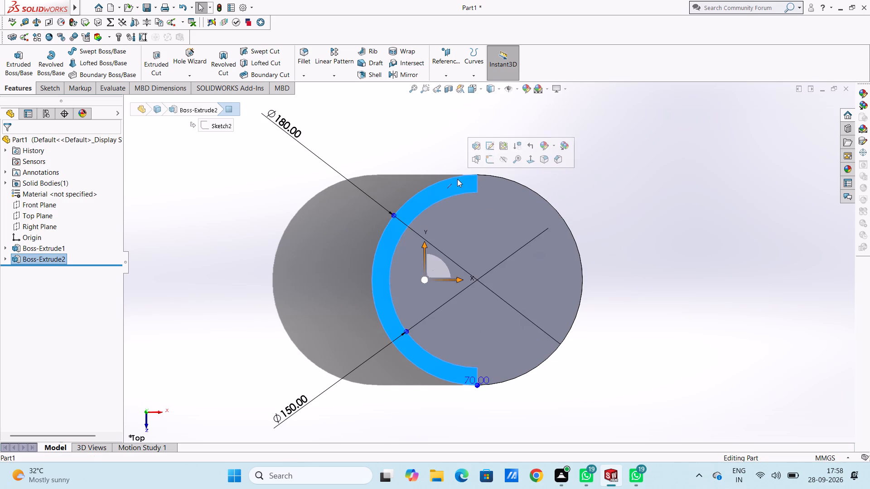
{"action": "left_click", "coordinate": [486, 163]}
{"action": "left_click", "coordinate": [415, 156]}
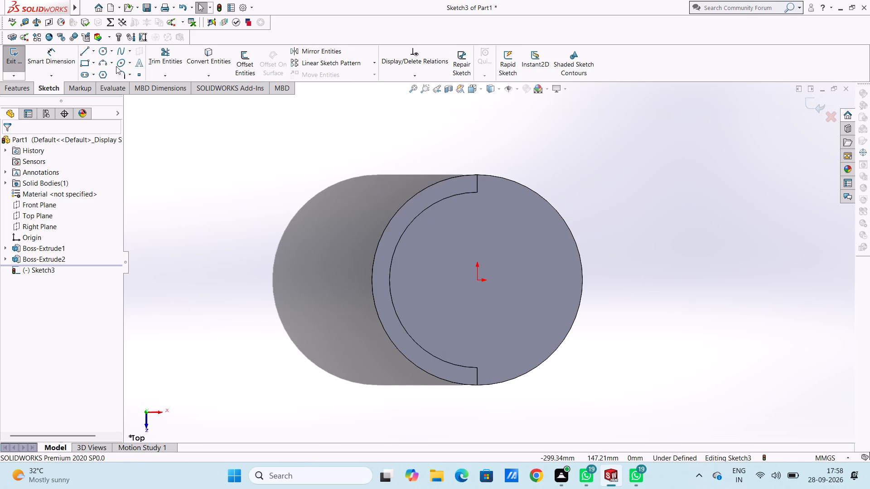
{"action": "left_click", "coordinate": [104, 51]}
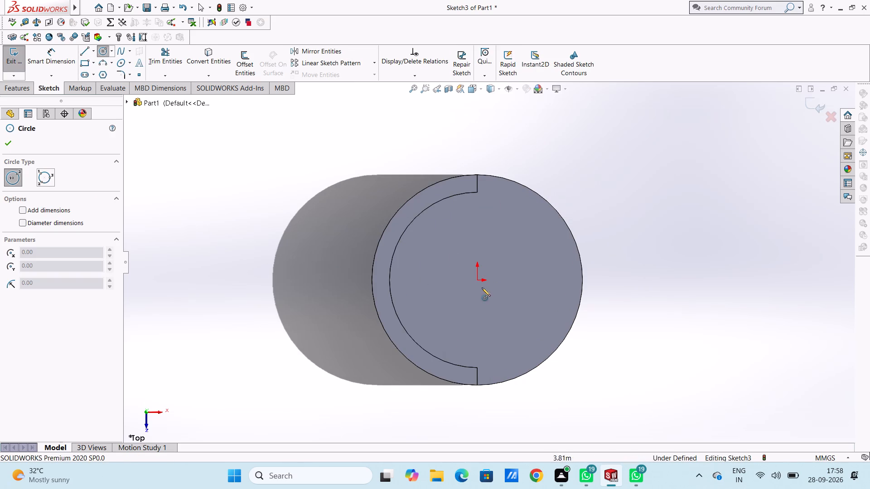
{"action": "left_click", "coordinate": [478, 281]}
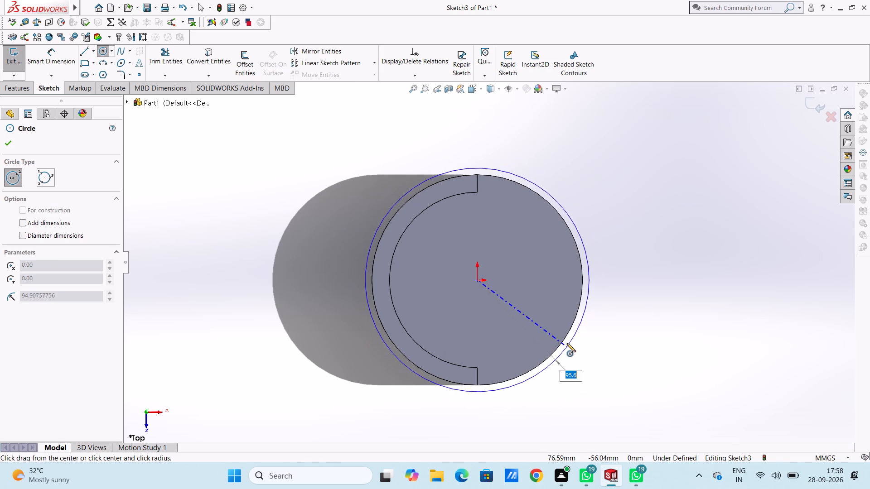
{"action": "left_click", "coordinate": [565, 334]}
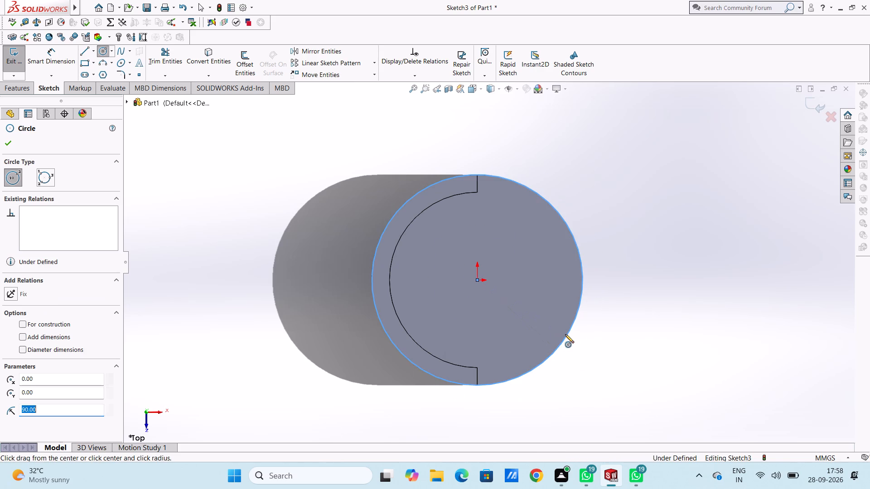
Draw a concentric circle of 75 mm radius from the origin to the wall's inner edge.
{"action": "left_click", "coordinate": [477, 279]}
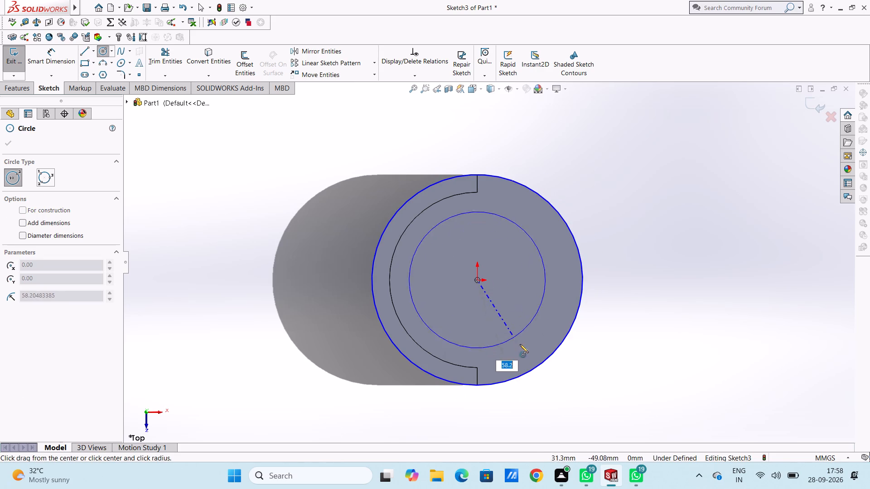
{"action": "left_click", "coordinate": [396, 315]}
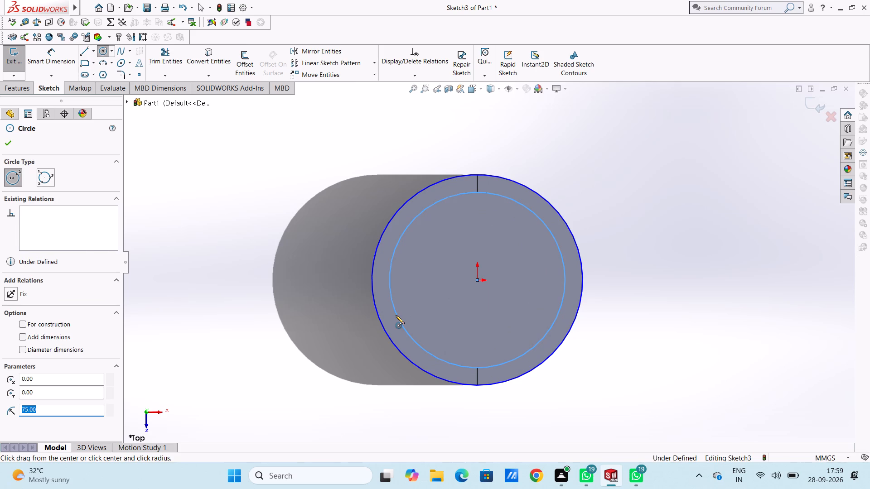
{"action": "key", "text": "Escape"}
{"action": "key", "text": "Escape"}
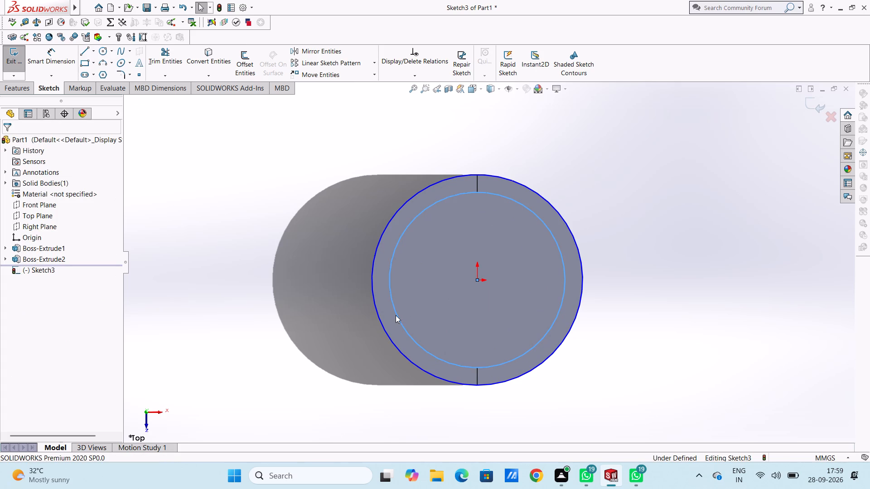
Add diameter dimensions of 180 mm to the outer circle and 150 mm to the inner circle.
{"action": "scroll", "coordinate": [396, 315], "scroll_direction": "up", "scroll_amount": 3}
{"action": "left_click", "coordinate": [58, 61]}
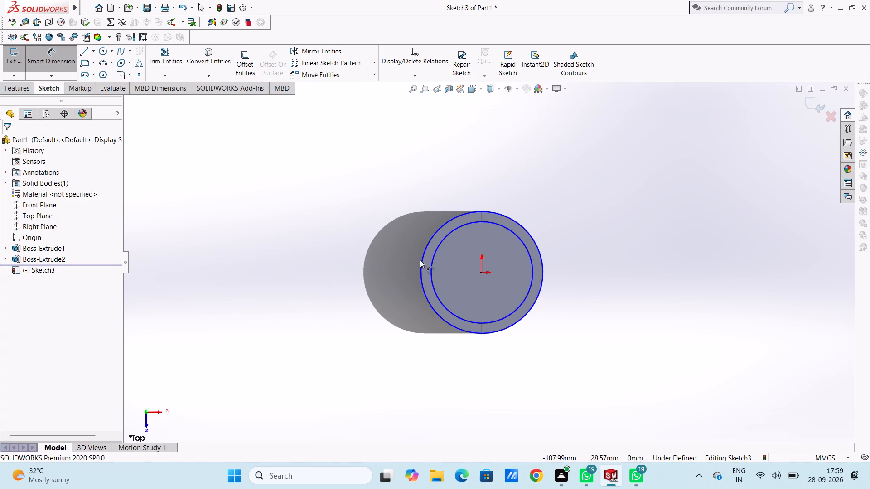
{"action": "scroll", "coordinate": [604, 285], "scroll_direction": "down", "scroll_amount": 2}
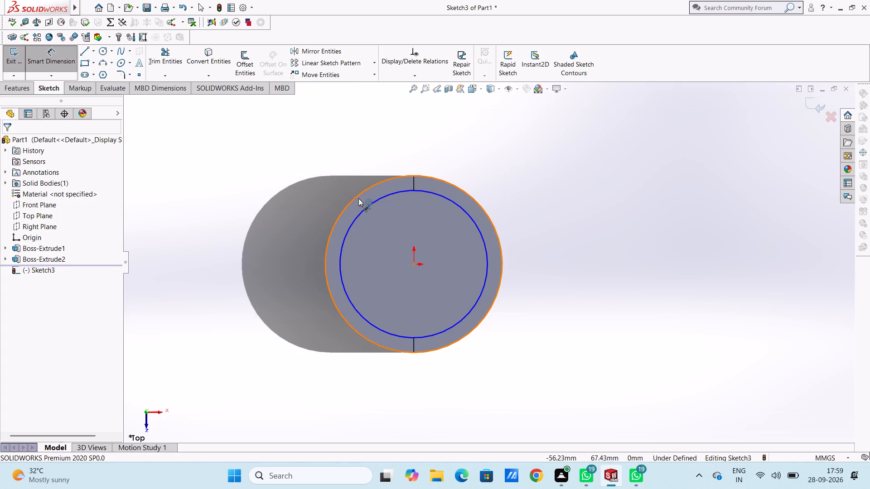
{"action": "left_click", "coordinate": [358, 198]}
{"action": "scroll", "coordinate": [317, 125], "scroll_direction": "up", "scroll_amount": 1}
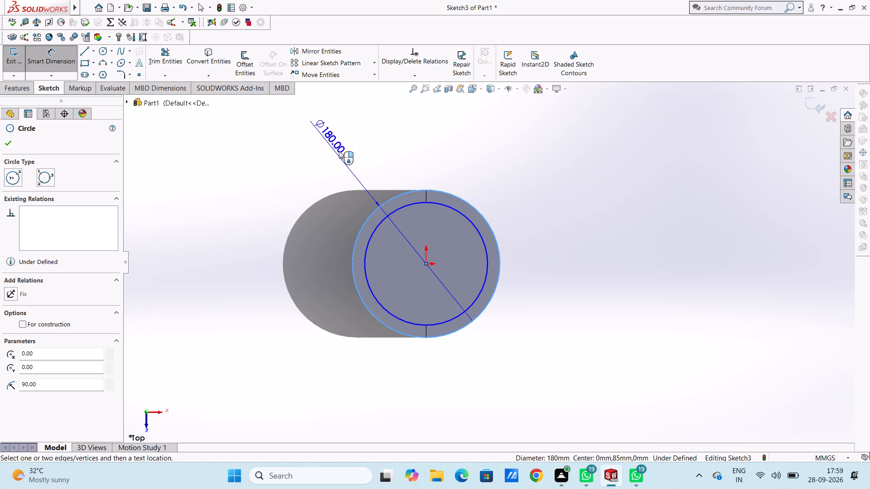
{"action": "left_click", "coordinate": [345, 137]}
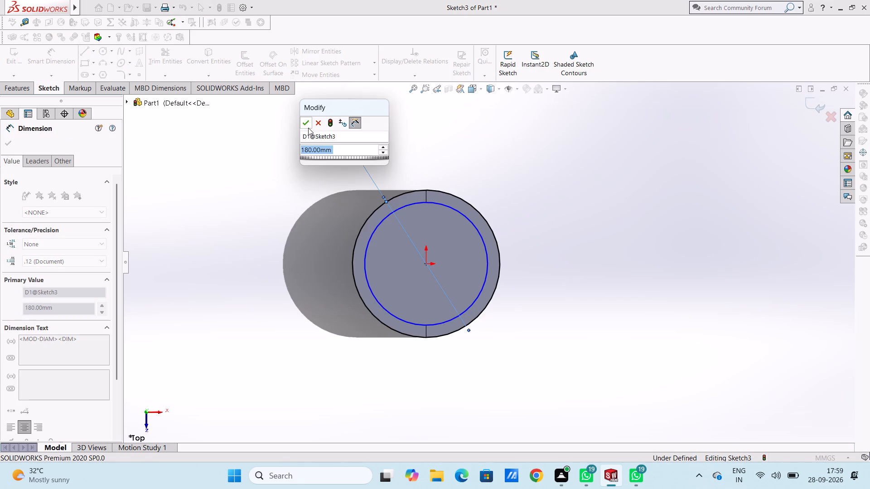
{"action": "left_click", "coordinate": [306, 122]}
{"action": "left_click", "coordinate": [291, 130]}
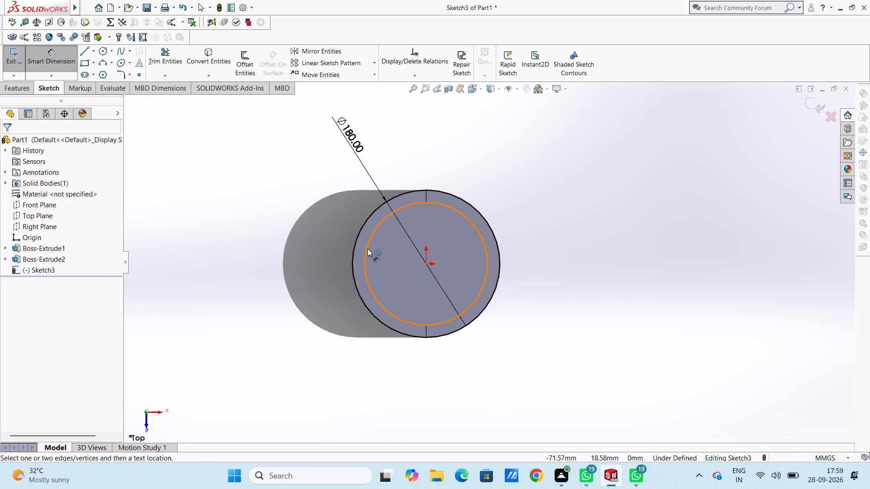
{"action": "left_click", "coordinate": [367, 249]}
{"action": "left_click", "coordinate": [275, 150]}
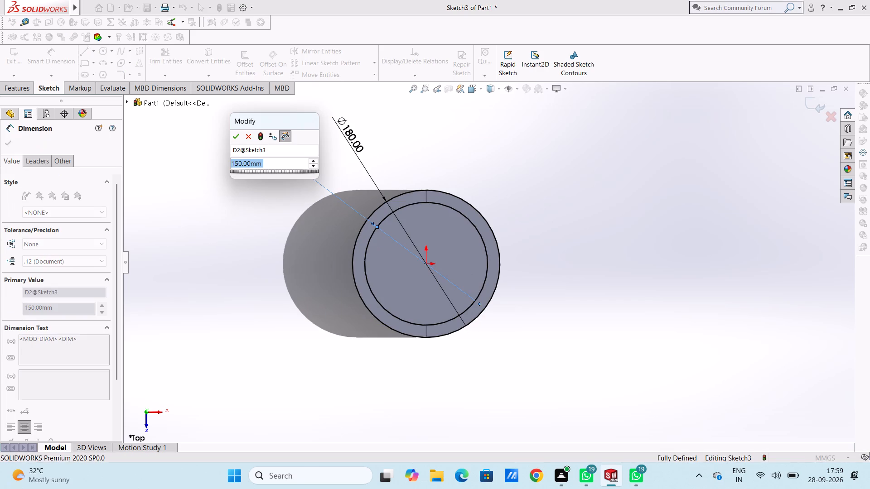
{"action": "left_click", "coordinate": [237, 136]}
{"action": "left_click", "coordinate": [217, 148]}
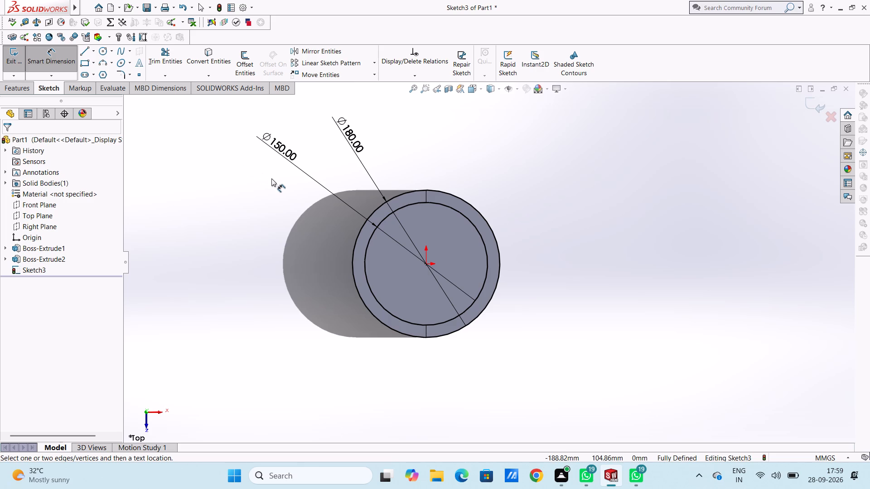
{"action": "key", "text": "Escape"}
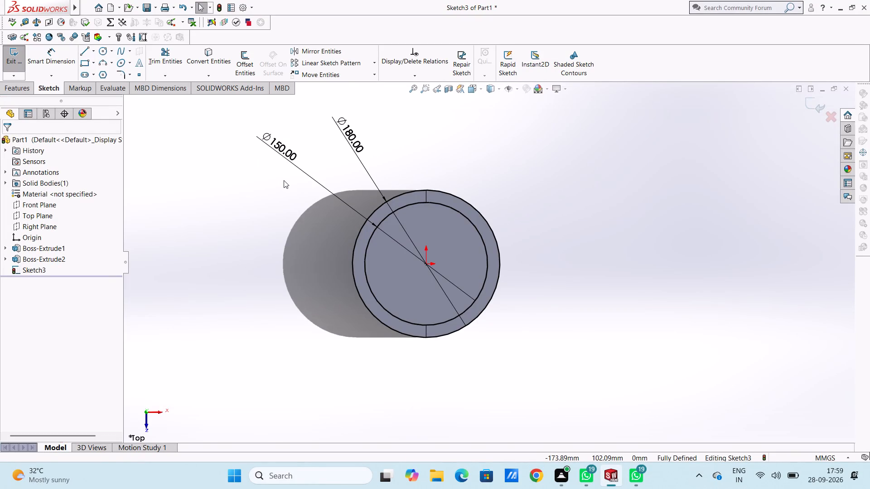
Draw a third concentric circle of 112 mm radius from the origin and give it a 224 mm diameter dimension.
{"action": "left_click", "coordinate": [102, 53]}
{"action": "left_click", "coordinate": [424, 265]}
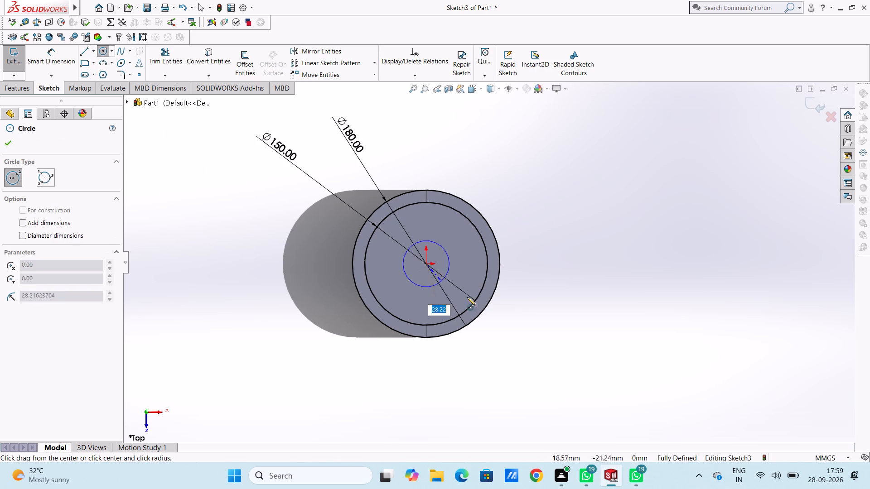
{"action": "type", "text": "112"}
{"action": "key", "text": "Return"}
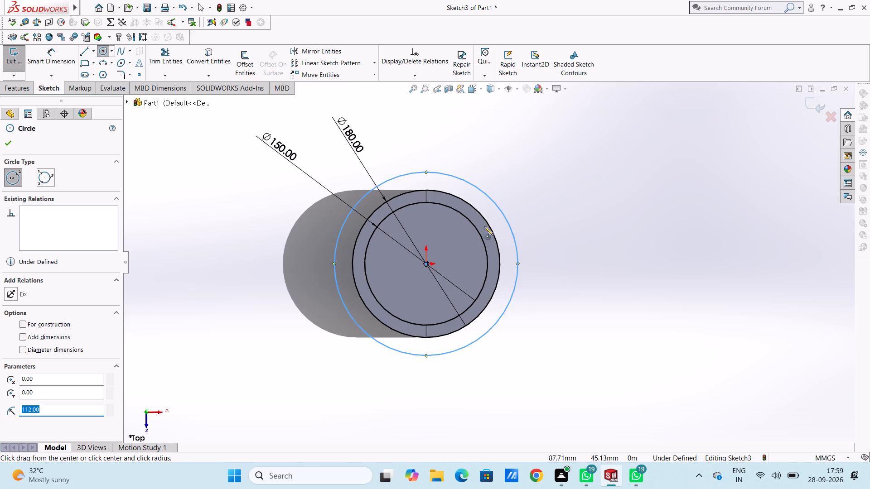
{"action": "left_click", "coordinate": [9, 139]}
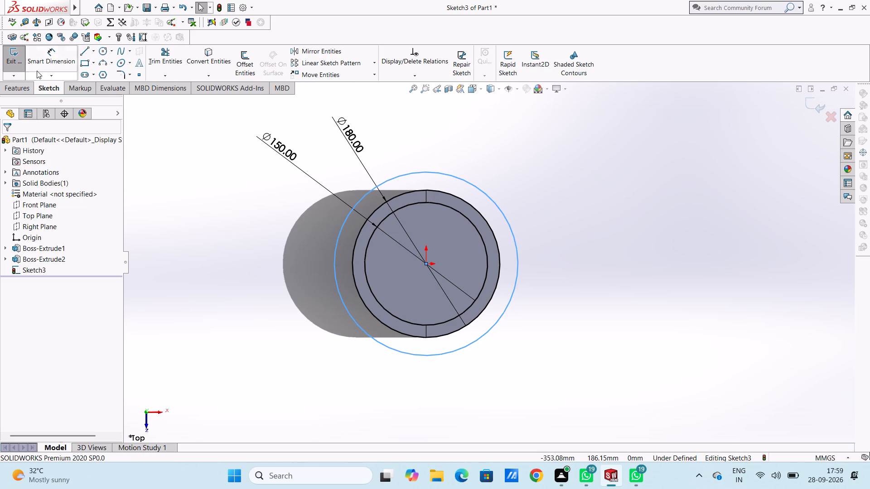
{"action": "left_click", "coordinate": [39, 67]}
{"action": "left_click", "coordinate": [513, 232]}
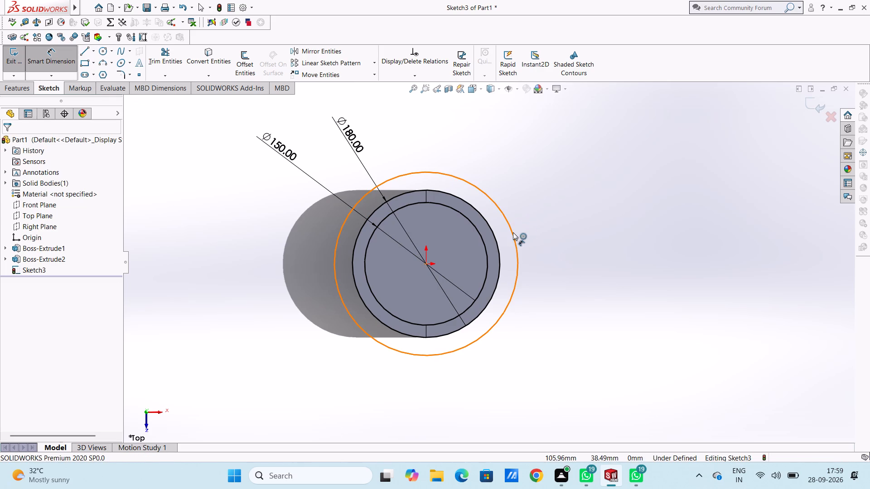
{"action": "left_click", "coordinate": [689, 137]}
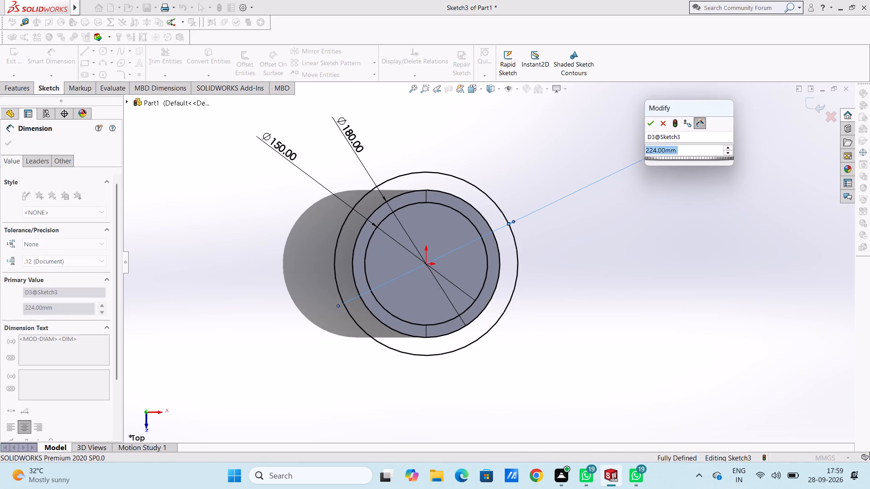
{"action": "left_click", "coordinate": [648, 123]}
{"action": "left_click", "coordinate": [561, 152]}
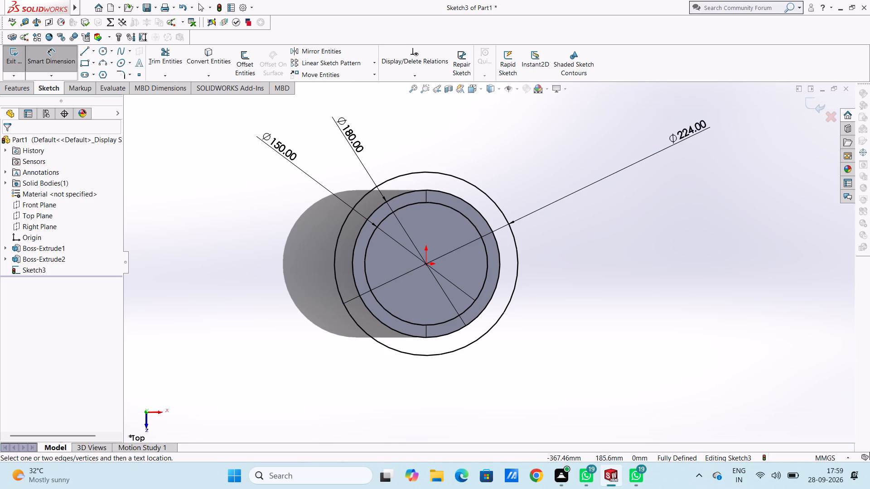
Draw a vertical midpoint line centred on the origin, spanning the full 150 mm diameter of the inner circle.
{"action": "left_click", "coordinate": [83, 51]}
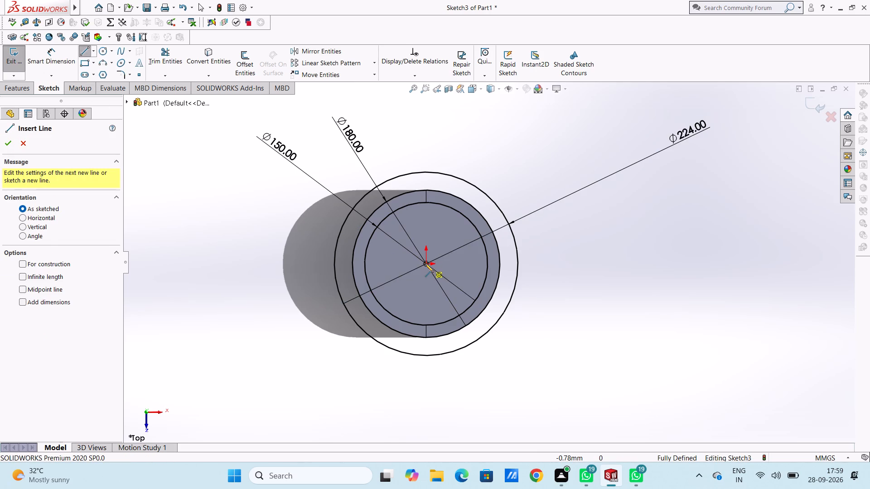
{"action": "left_click", "coordinate": [19, 145]}
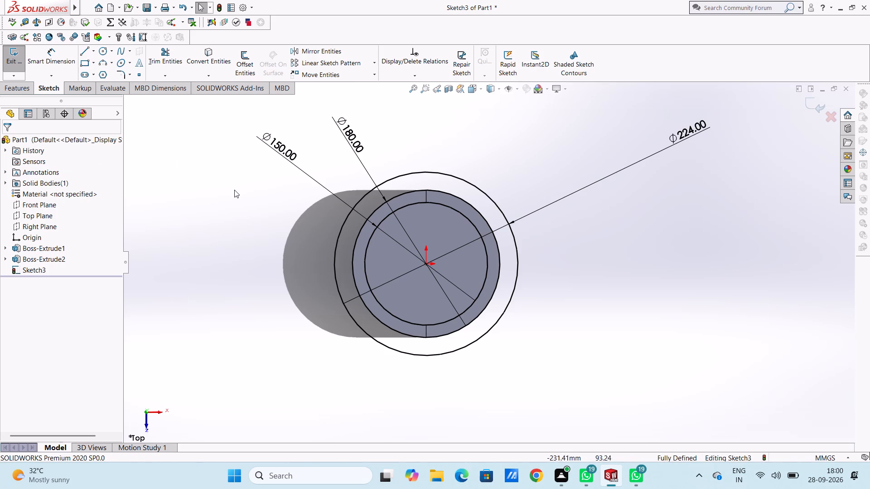
{"action": "left_click", "coordinate": [94, 49]}
{"action": "left_click", "coordinate": [103, 86]}
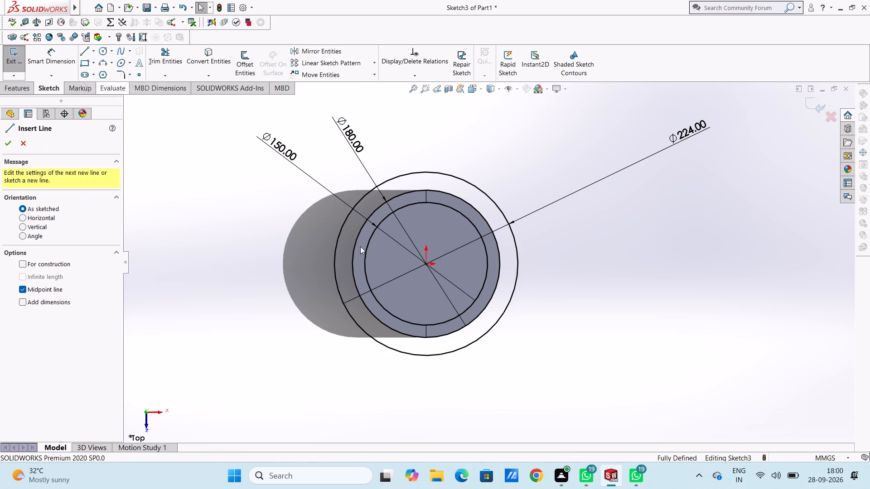
{"action": "left_click", "coordinate": [425, 264]}
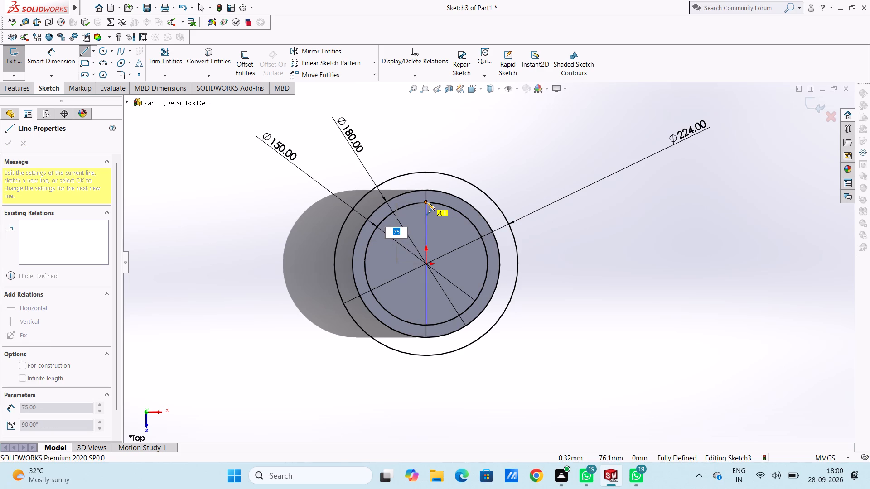
{"action": "left_click", "coordinate": [426, 201]}
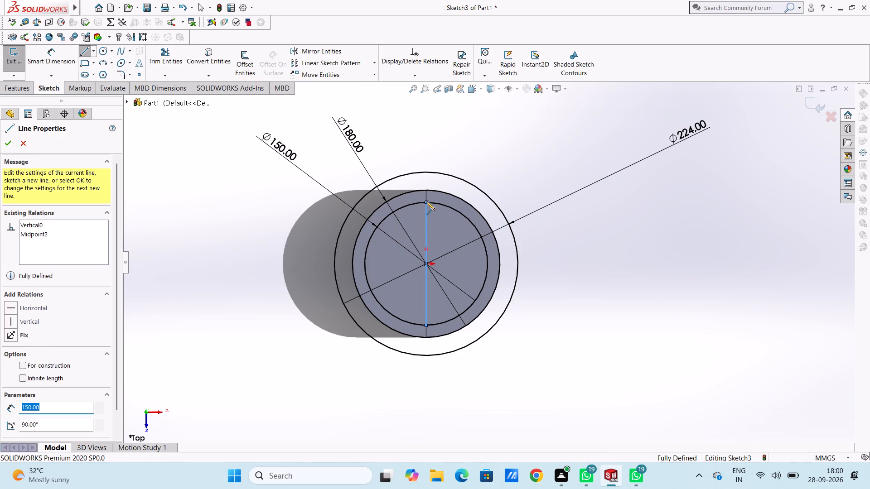
{"action": "key", "text": "Escape"}
{"action": "key", "text": "Escape"}
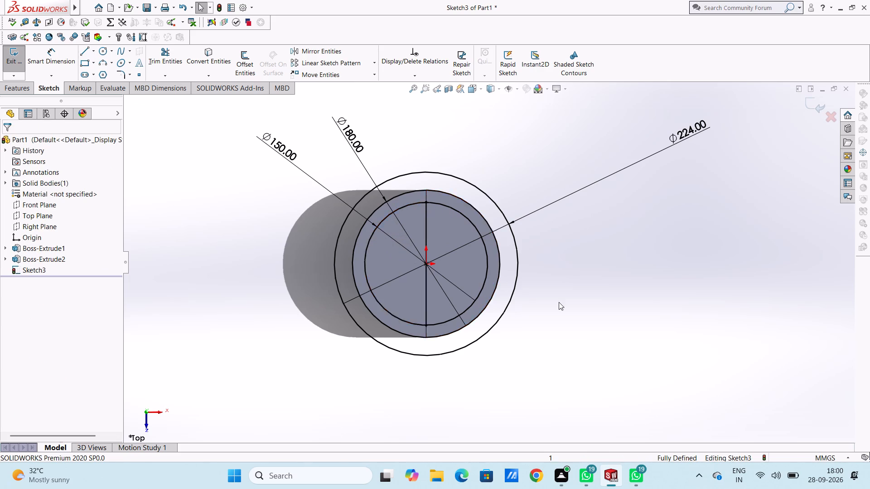
Draw a horizontal line about 195 mm long from the vertical line's top endpoint rightward past the 224 mm circle.
{"action": "scroll", "coordinate": [559, 302], "scroll_direction": "up", "scroll_amount": 3}
{"action": "scroll", "coordinate": [555, 326], "scroll_direction": "down", "scroll_amount": 2}
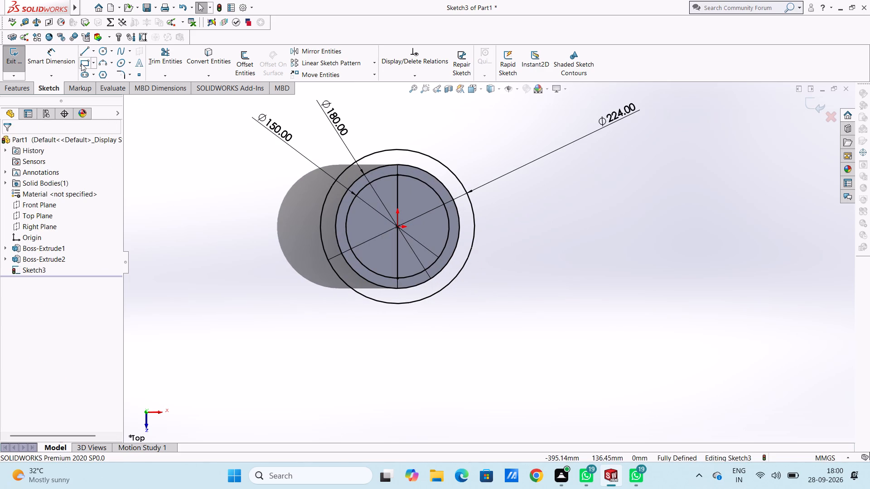
{"action": "left_click", "coordinate": [84, 52]}
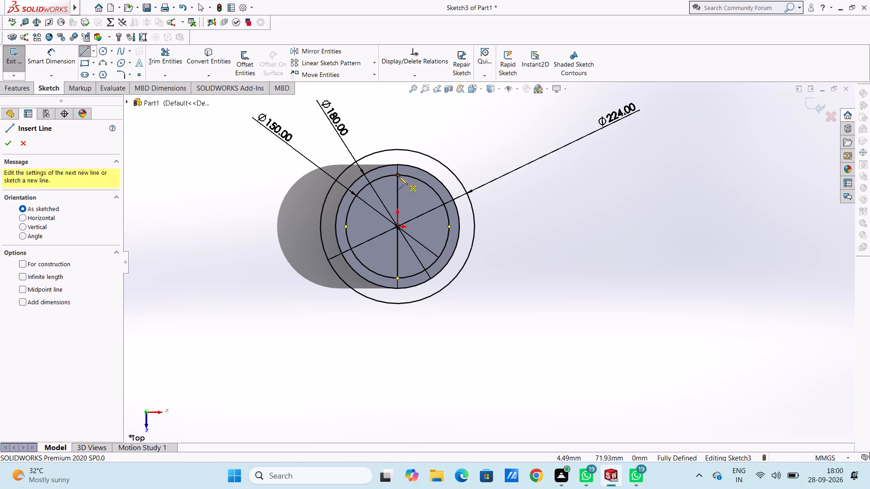
{"action": "left_click", "coordinate": [397, 173]}
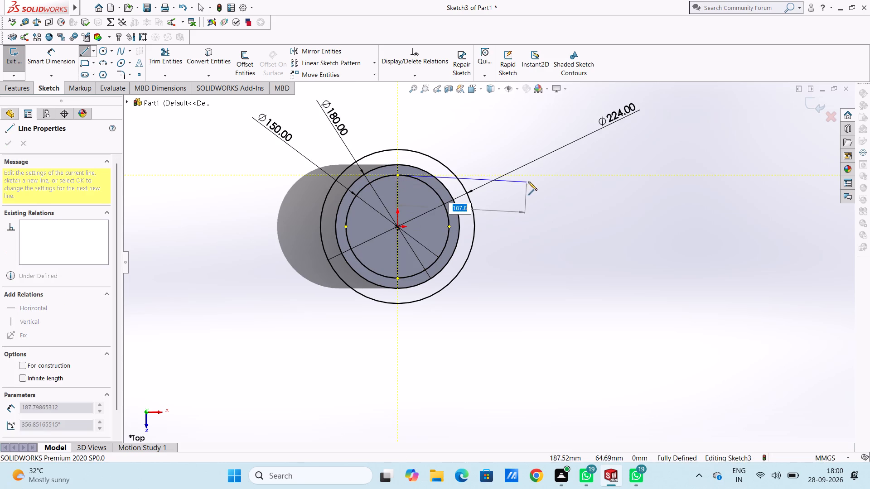
{"action": "left_click", "coordinate": [532, 176]}
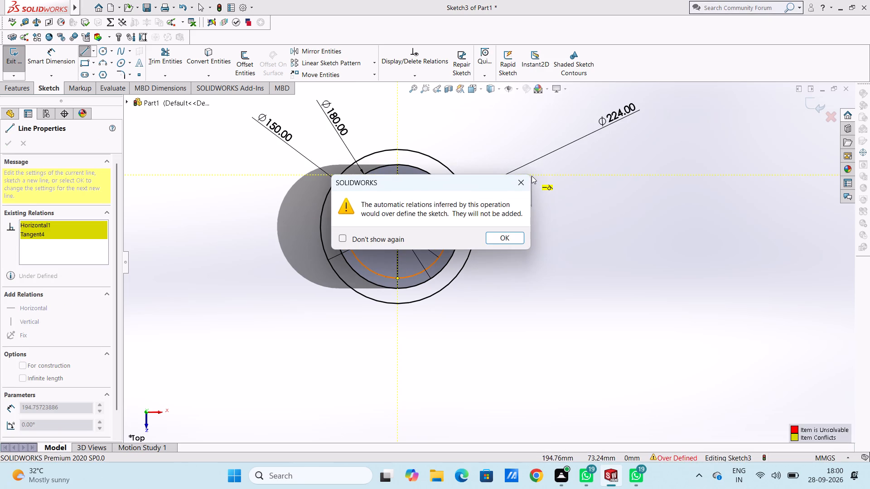
{"action": "key", "text": "Escape"}
{"action": "key", "text": "Escape"}
{"action": "key", "text": "Escape"}
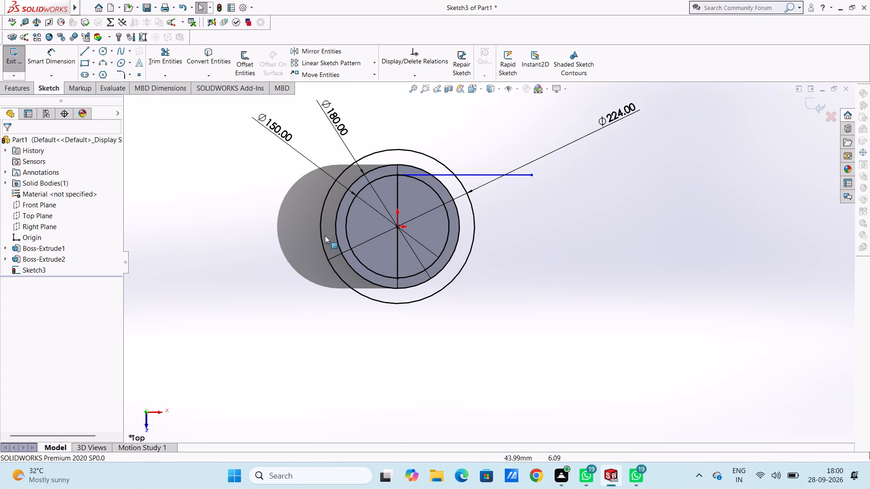
Draw a matching horizontal line about 195 mm long rightward from the vertical line's bottom endpoint.
{"action": "left_click", "coordinate": [82, 52]}
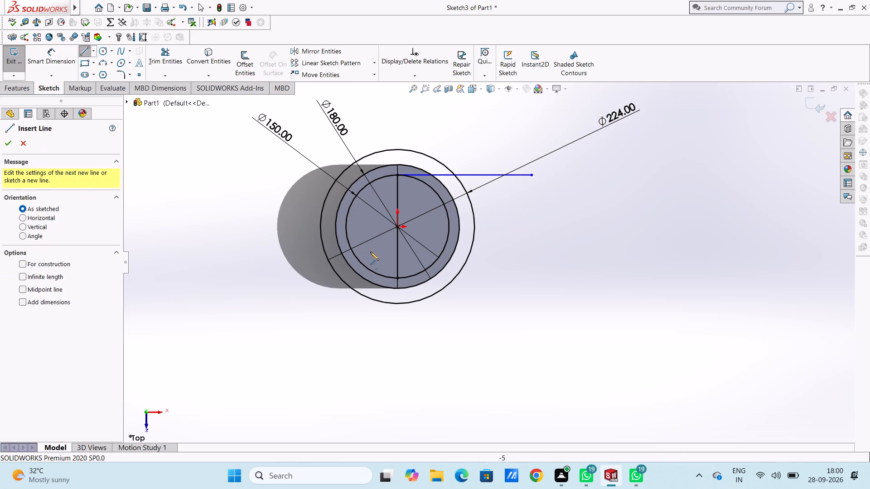
{"action": "left_click", "coordinate": [399, 280]}
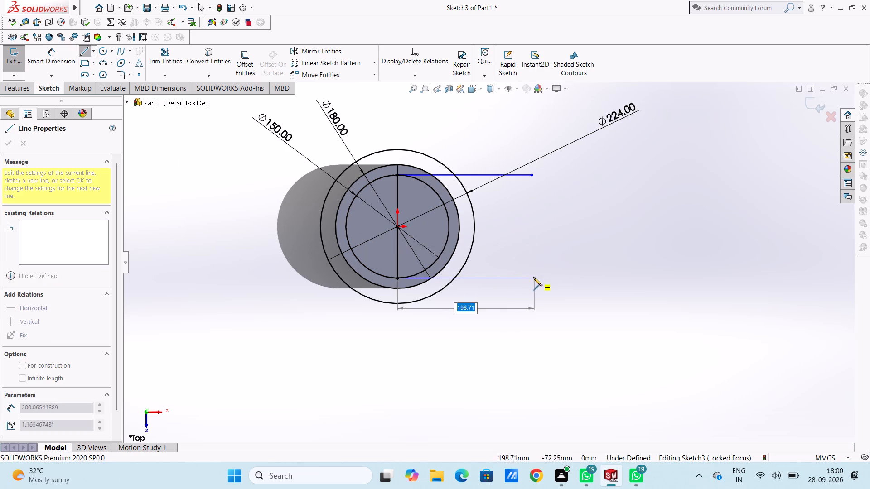
{"action": "left_click", "coordinate": [531, 278]}
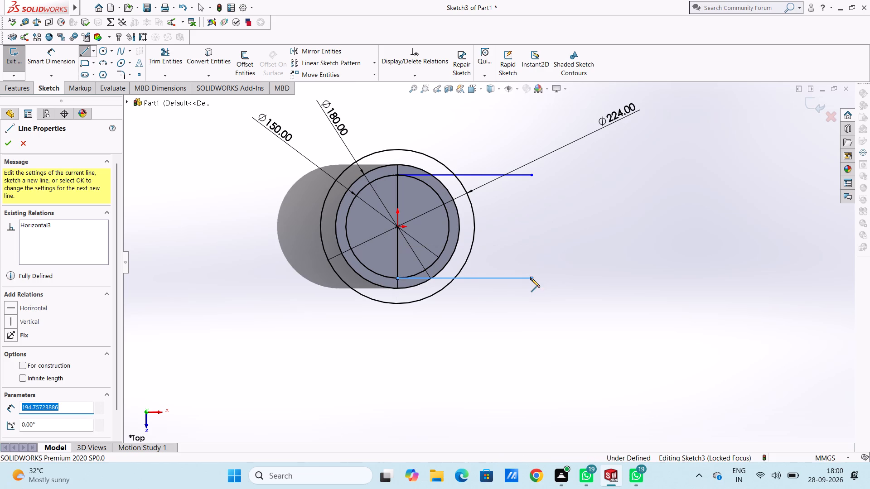
{"action": "key", "text": "Escape"}
{"action": "key", "text": "Escape"}
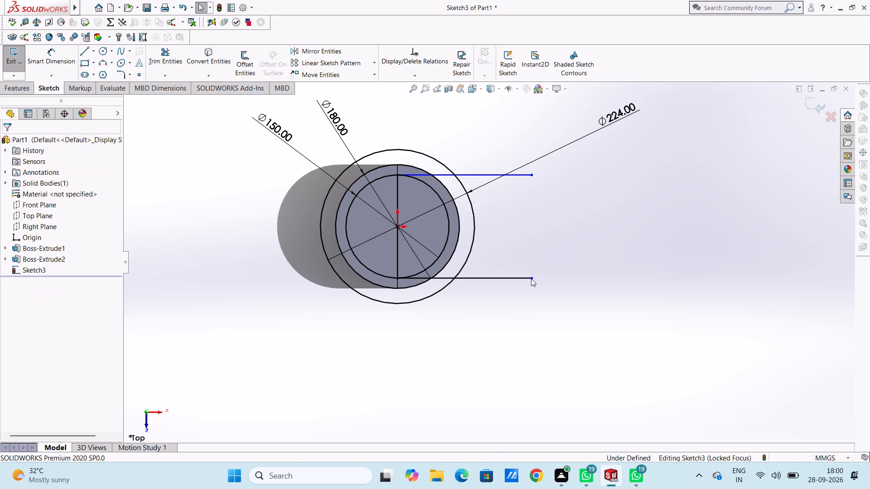
Trim both horizontal lines back to the 224 mm circle and remove that circle's arc outside the two lines.
{"action": "left_click", "coordinate": [172, 57]}
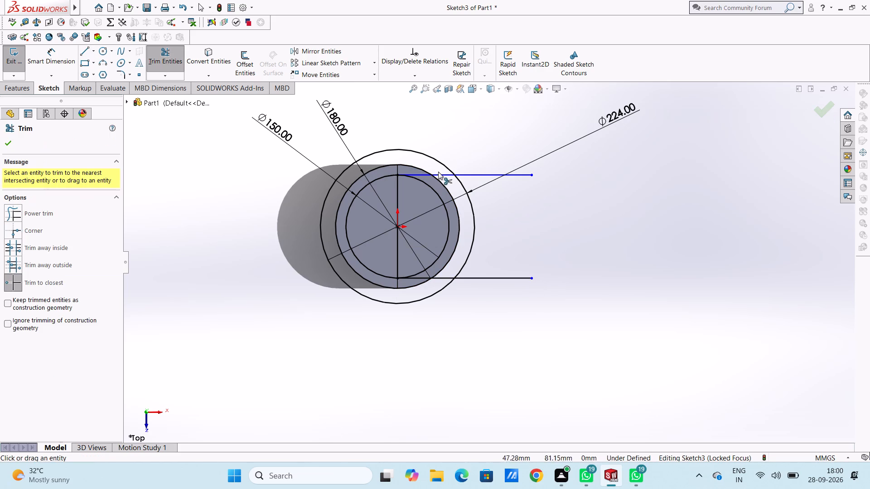
{"action": "left_click", "coordinate": [492, 173]}
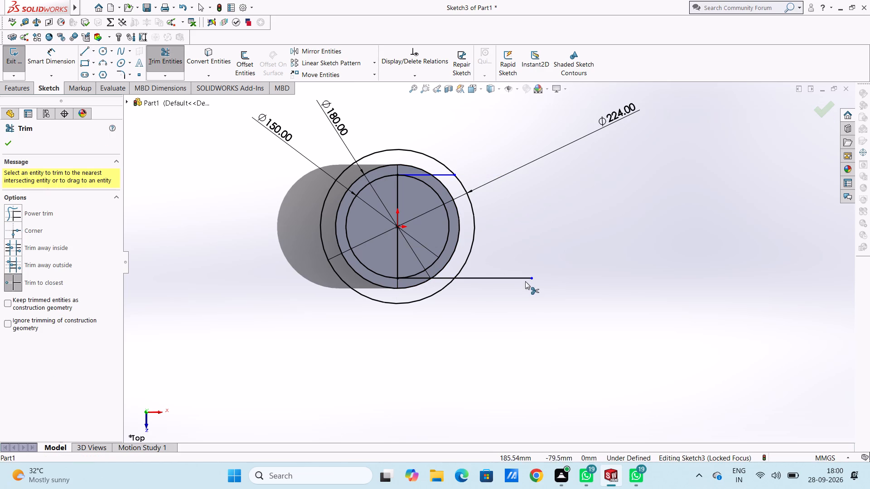
{"action": "left_click", "coordinate": [526, 280]}
{"action": "left_click", "coordinate": [408, 305]}
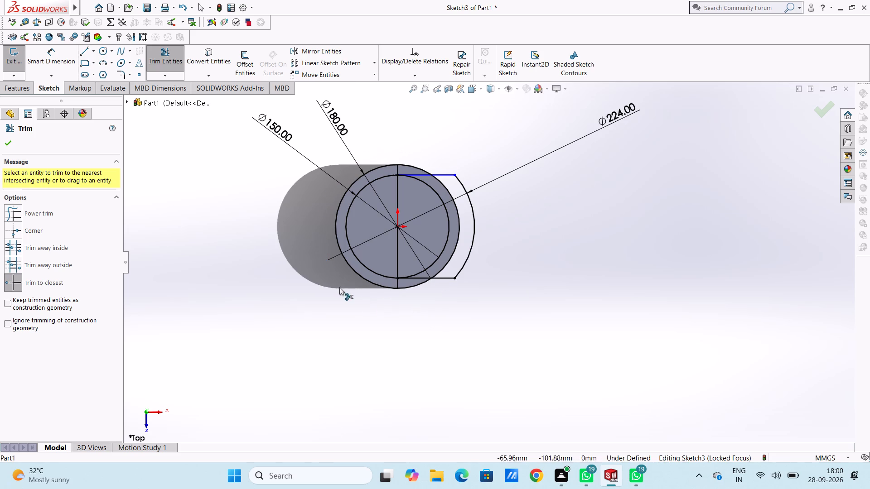
Trim away the 180 mm circle's arc between the two horizontal lines and the 150 mm circle's right half.
{"action": "scroll", "coordinate": [403, 178], "scroll_direction": "down", "scroll_amount": 4}
{"action": "left_click", "coordinate": [416, 182]}
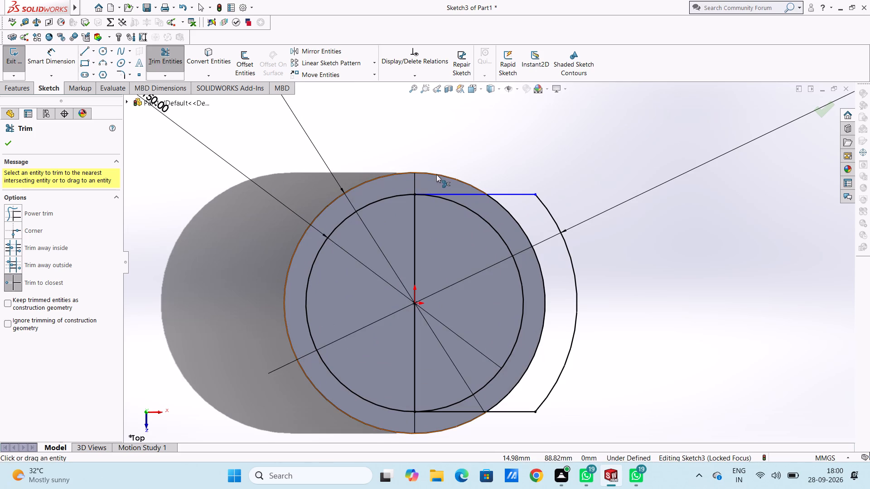
{"action": "left_click", "coordinate": [502, 205]}
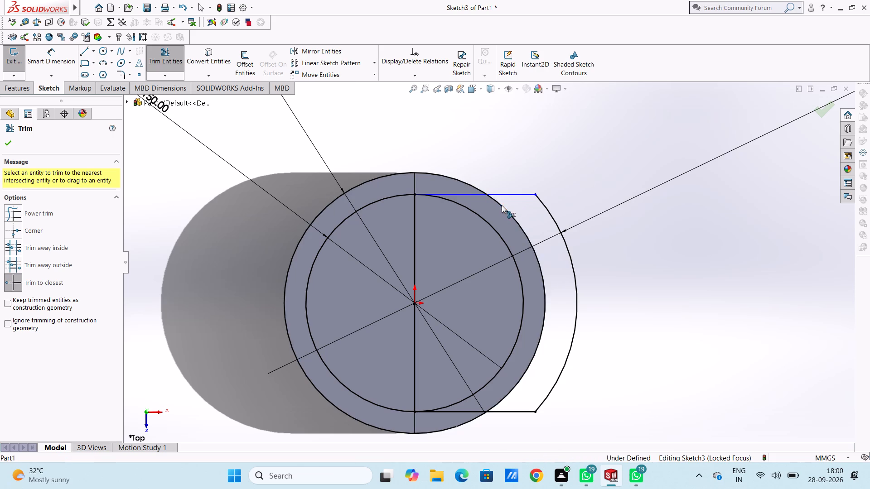
{"action": "left_click", "coordinate": [494, 232]}
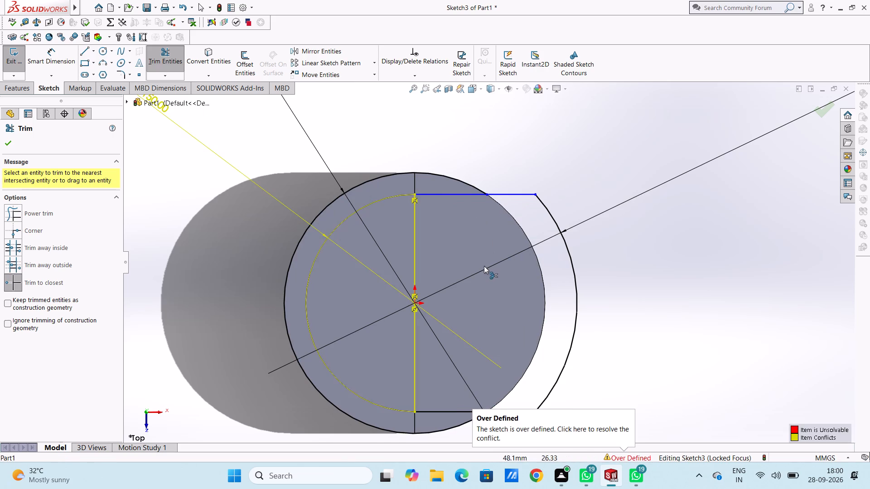
Delete the conflicting 150 mm diameter dimension from the inner arc.
{"action": "scroll", "coordinate": [483, 266], "scroll_direction": "up", "scroll_amount": 4}
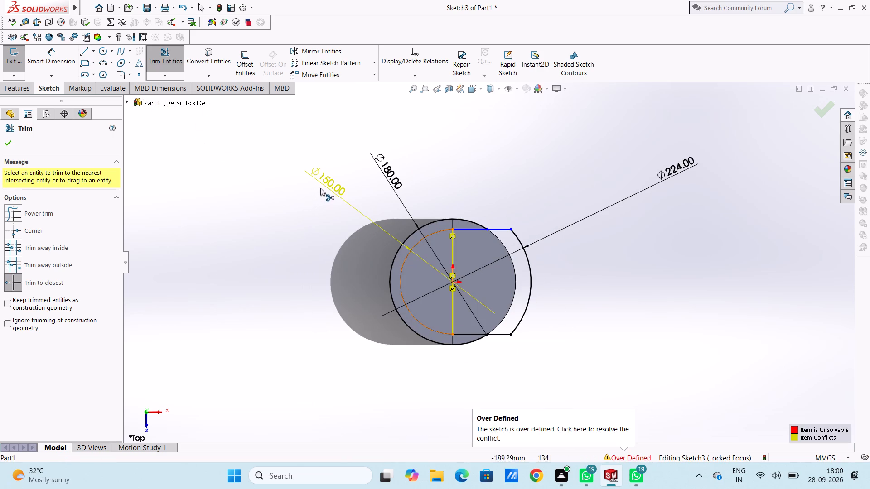
{"action": "left_click", "coordinate": [324, 180]}
{"action": "key", "text": "Escape"}
{"action": "key", "text": "Escape"}
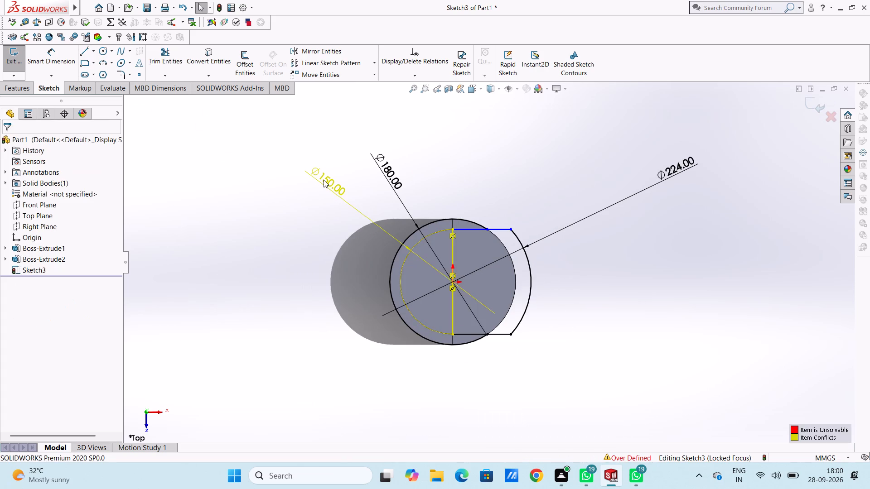
{"action": "left_click", "coordinate": [325, 182]}
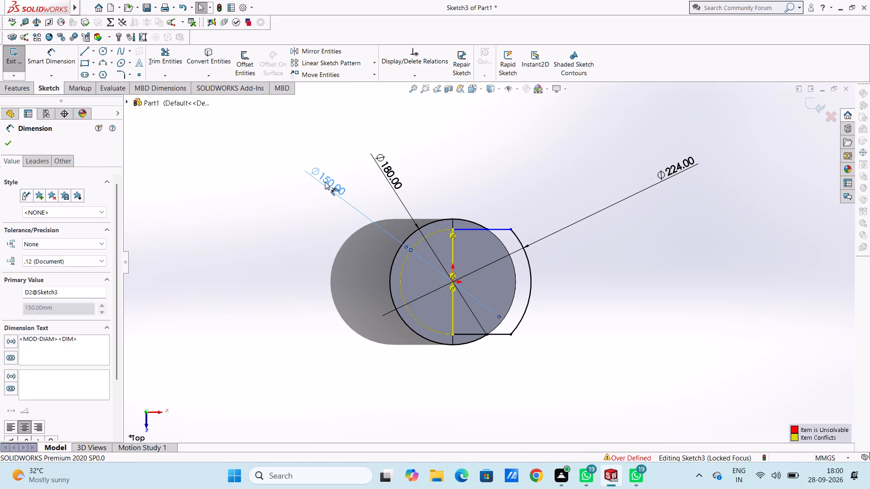
{"action": "key", "text": "Delete"}
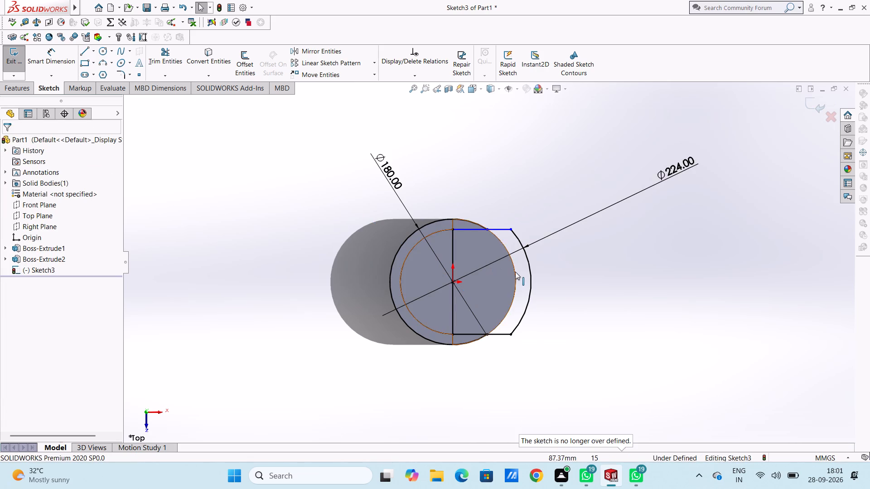
Dimension the upper horizontal line's length, keeping its drawn value.
{"action": "scroll", "coordinate": [516, 272], "scroll_direction": "down", "scroll_amount": 2}
{"action": "scroll", "coordinate": [515, 273], "scroll_direction": "up", "scroll_amount": 2}
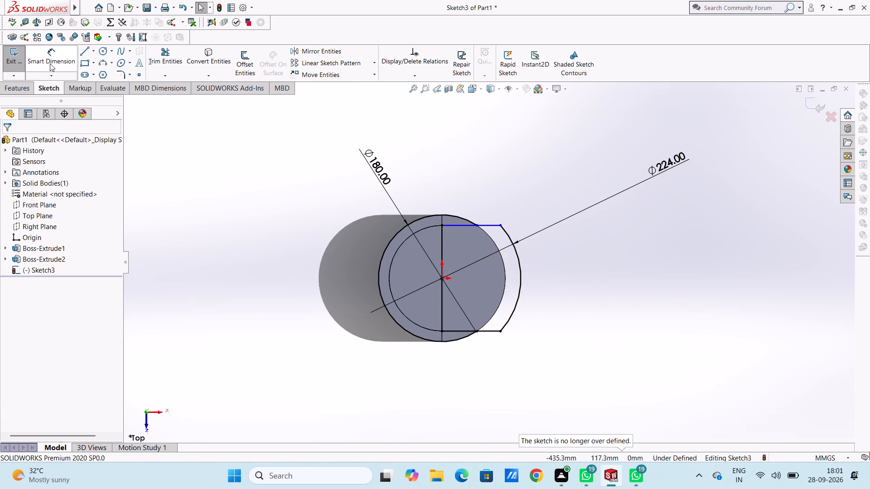
{"action": "left_click", "coordinate": [50, 63]}
{"action": "left_click", "coordinate": [470, 225]}
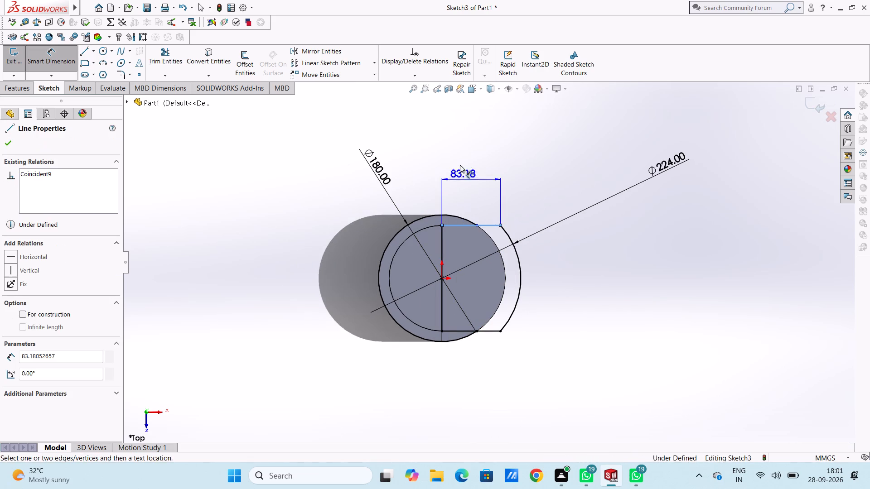
{"action": "left_click", "coordinate": [457, 133]}
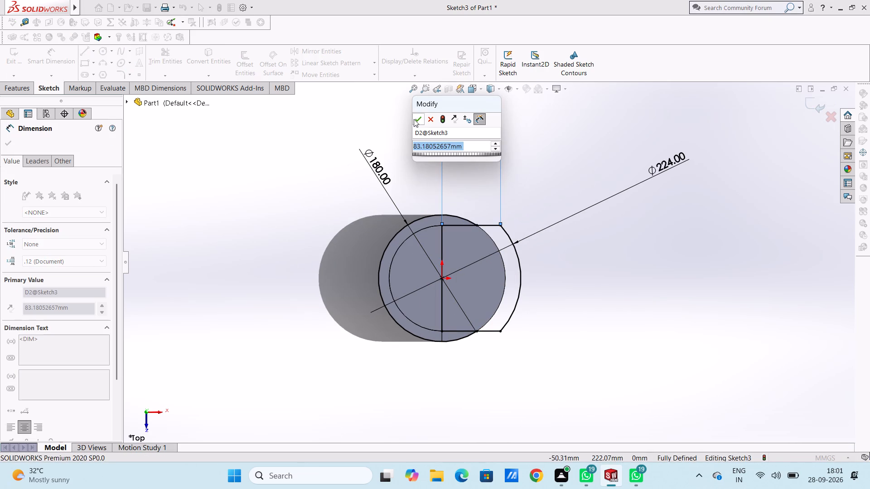
{"action": "left_click", "coordinate": [414, 119]}
{"action": "left_click", "coordinate": [401, 134]}
Examine how the top sketch profile sits on the half-ring wall and over the base, from above and at an angle.
{"action": "scroll", "coordinate": [415, 162], "scroll_direction": "up", "scroll_amount": 3}
{"action": "scroll", "coordinate": [493, 294], "scroll_direction": "down", "scroll_amount": 5}
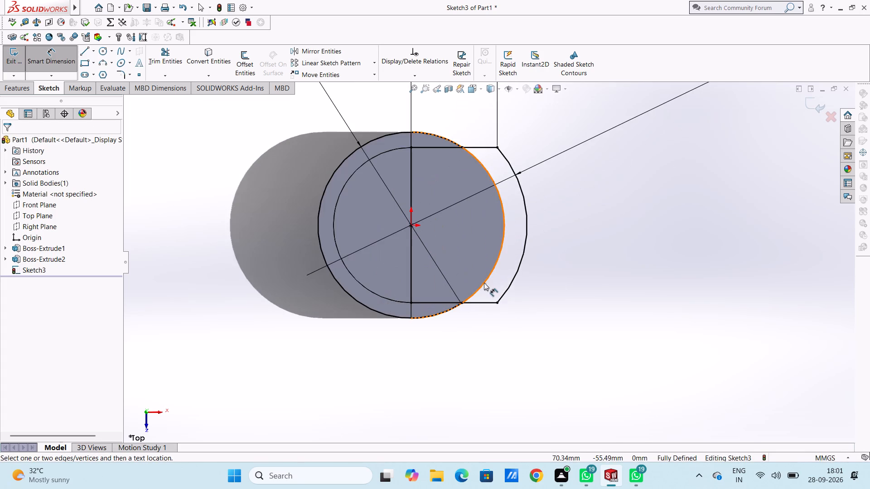
{"action": "scroll", "coordinate": [484, 283], "scroll_direction": "up", "scroll_amount": 2}
{"action": "scroll", "coordinate": [485, 274], "scroll_direction": "down", "scroll_amount": 4}
{"action": "scroll", "coordinate": [484, 264], "scroll_direction": "up", "scroll_amount": 5}
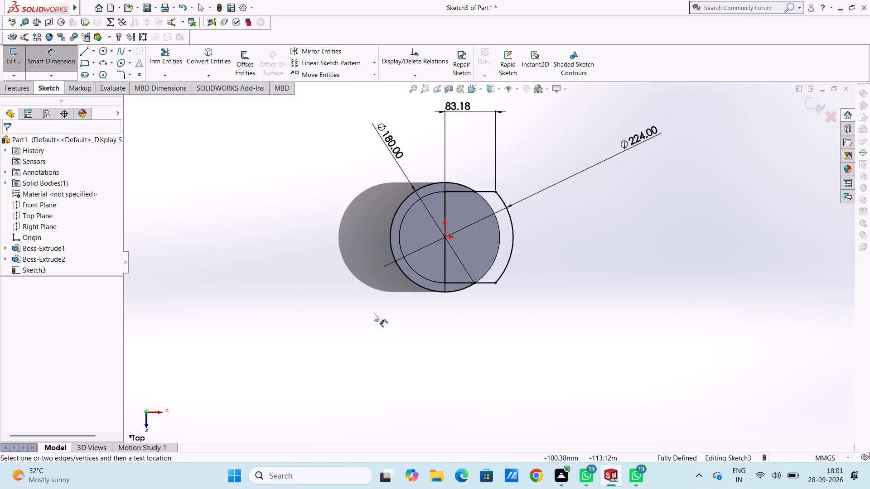
{"action": "middle_click_drag", "start_coordinate": [369, 316], "coordinate": [353, 192]}
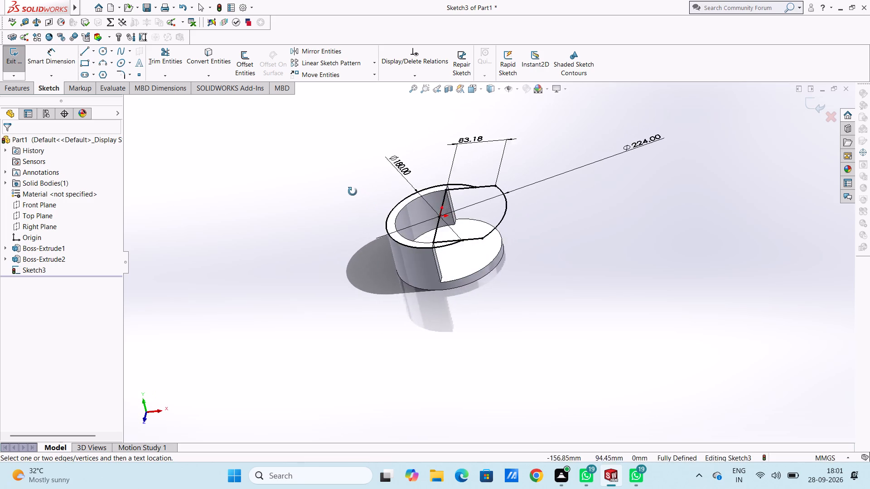
{"action": "middle_click_drag", "start_coordinate": [353, 192], "coordinate": [365, 213]}
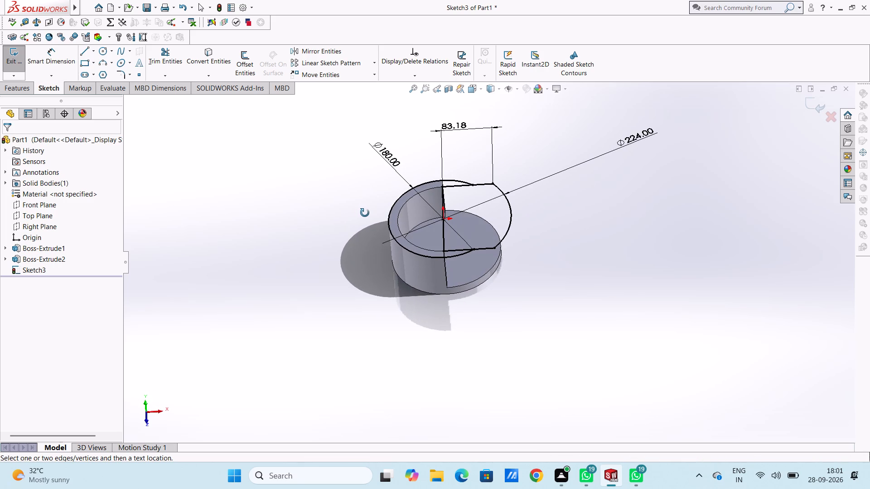
{"action": "middle_click_drag", "start_coordinate": [365, 213], "coordinate": [365, 213]}
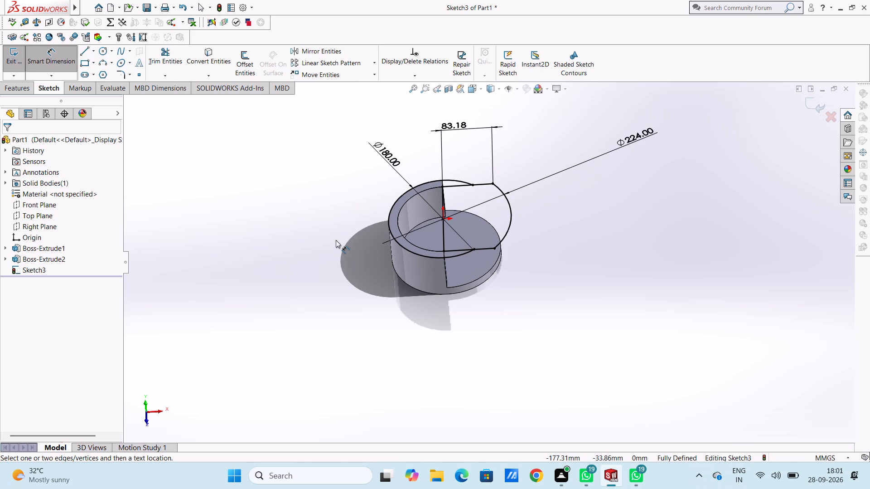
{"action": "key", "text": "ctrl+5"}
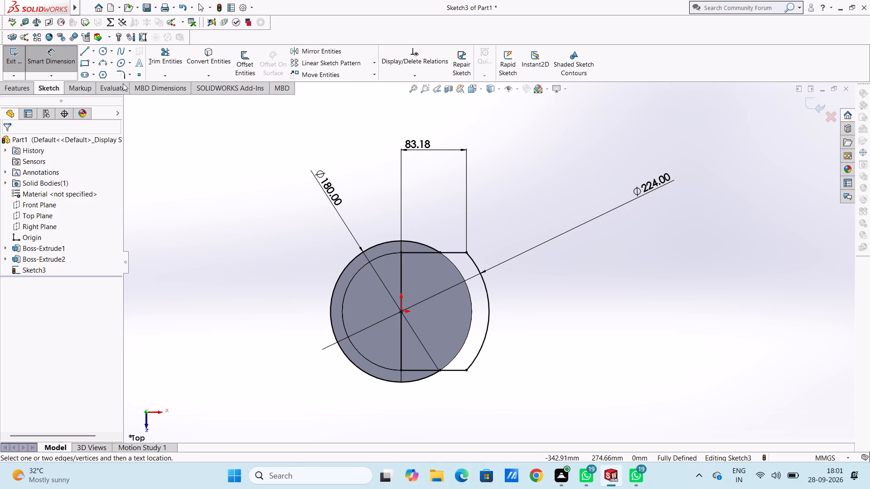
Draw a 180 mm vertical line through the origin, from the outer circle's bottom to its top.
{"action": "left_click", "coordinate": [86, 51]}
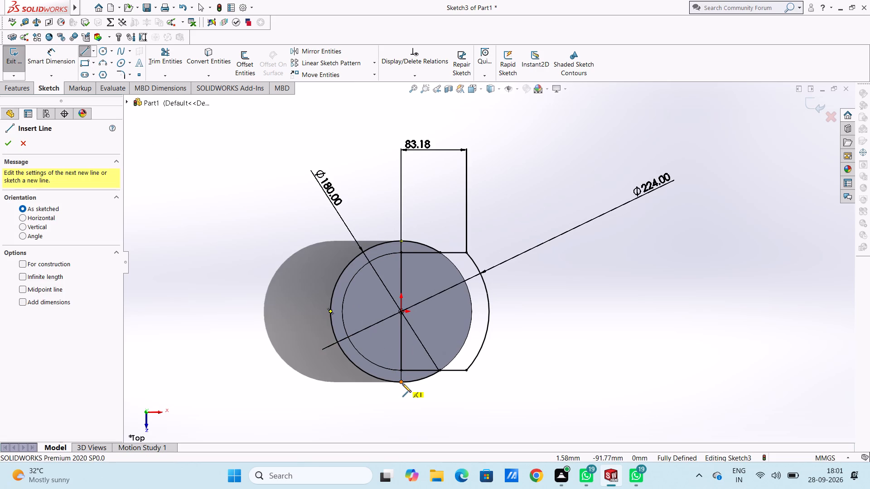
{"action": "left_click", "coordinate": [402, 384]}
{"action": "left_click", "coordinate": [401, 241]}
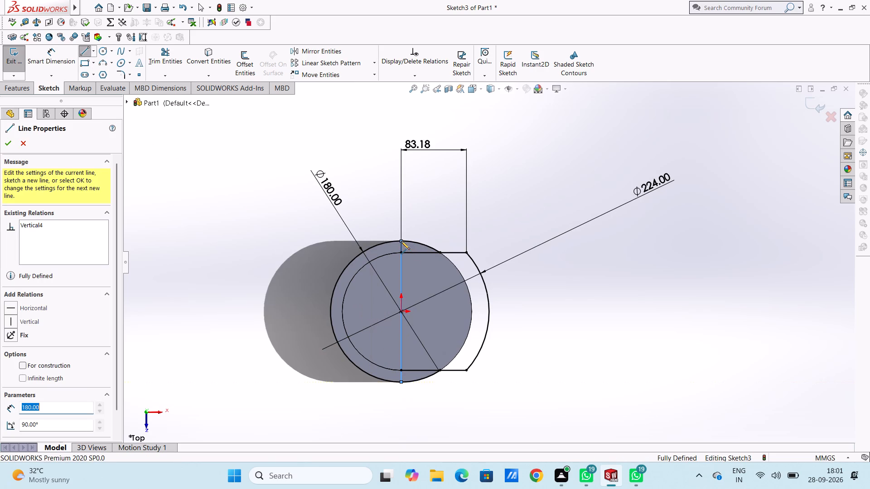
{"action": "key", "text": "Escape"}
{"action": "key", "text": "Escape"}
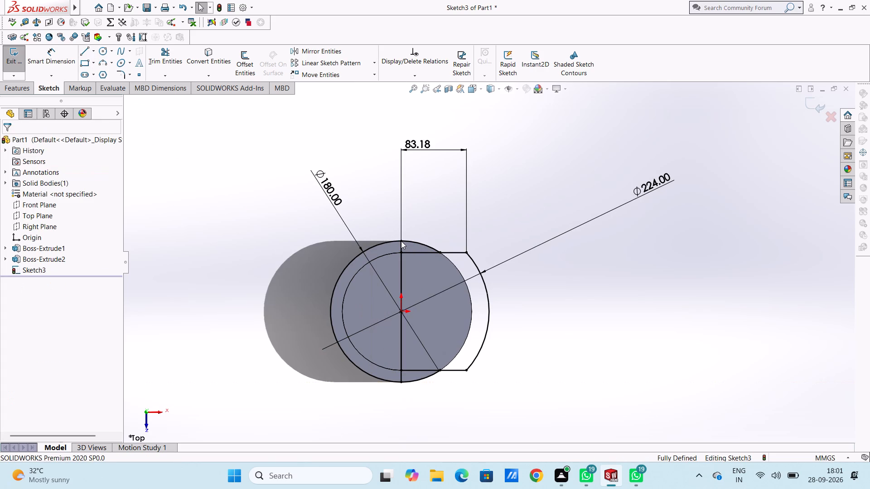
Trim the outer circle's short arc above the upper horizontal line and the vertical line's middle section, accepting the loss of its relation.
{"action": "left_click", "coordinate": [158, 54]}
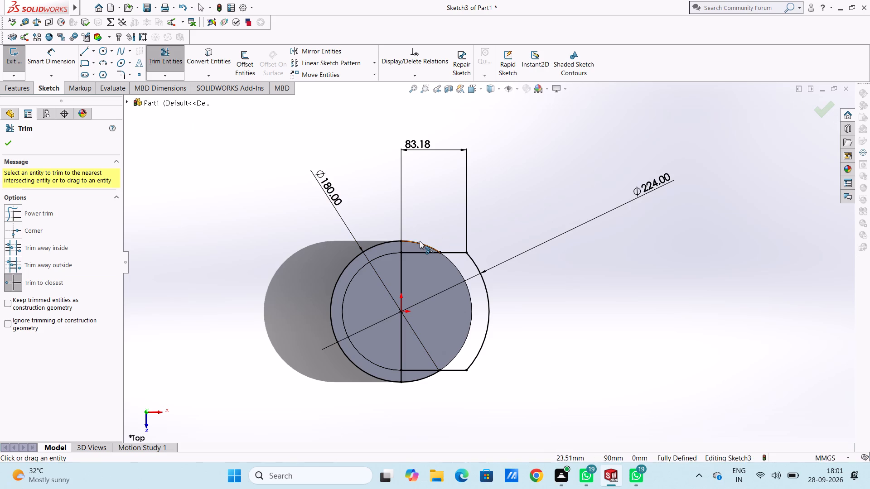
{"action": "left_click", "coordinate": [420, 241]}
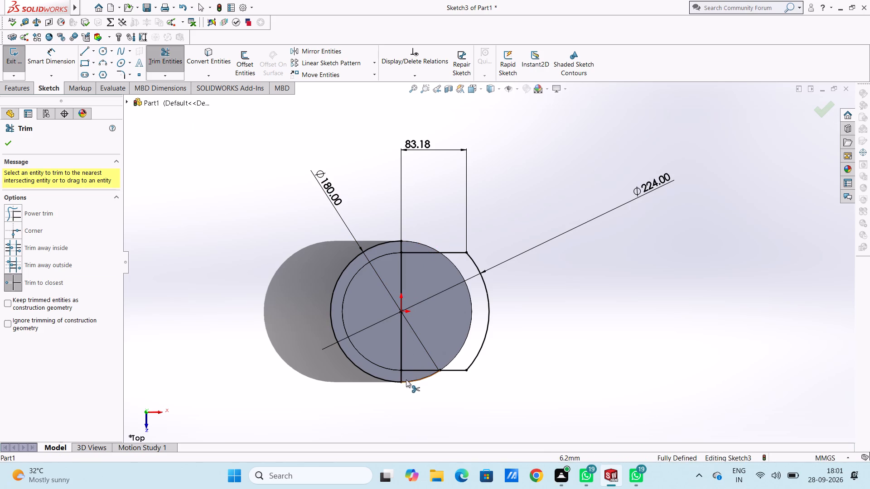
{"action": "left_click", "coordinate": [402, 293]}
{"action": "left_click", "coordinate": [461, 244]}
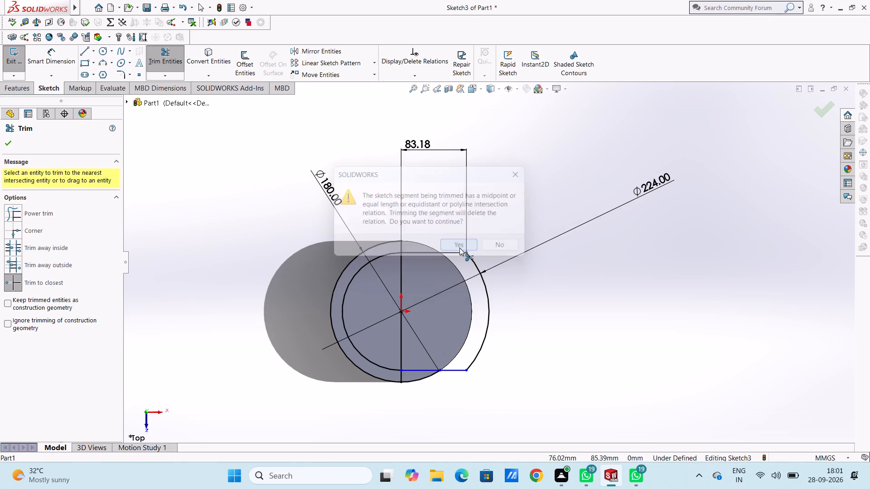
{"action": "scroll", "coordinate": [388, 393], "scroll_direction": "up", "scroll_amount": 1}
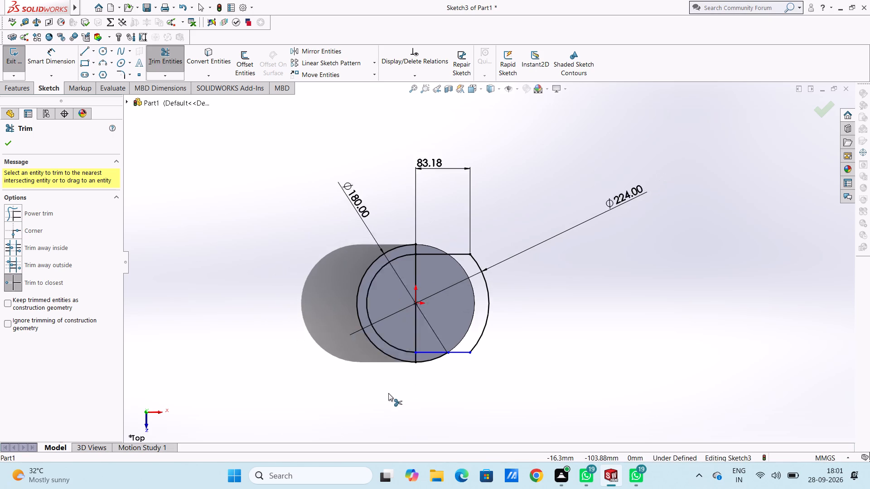
{"action": "scroll", "coordinate": [388, 393], "scroll_direction": "up", "scroll_amount": 1}
{"action": "left_click", "coordinate": [6, 142]}
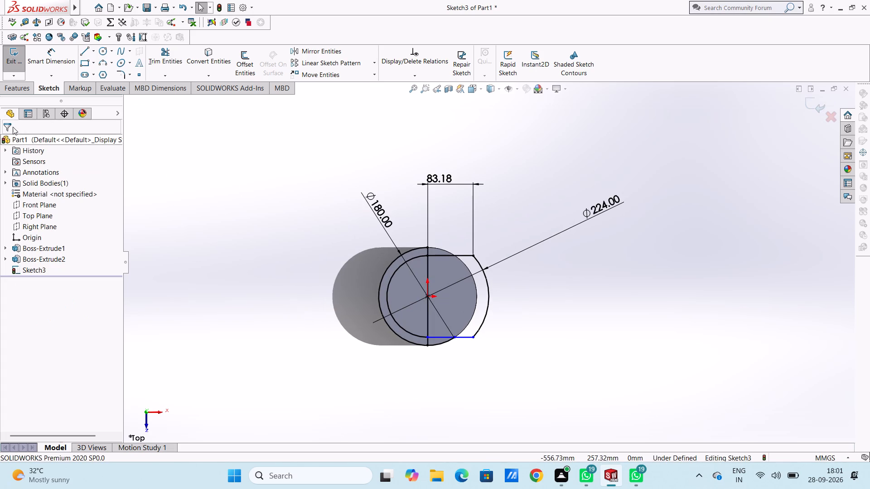
Dimension the lower horizontal line's length, keeping its drawn value.
{"action": "left_click", "coordinate": [67, 55]}
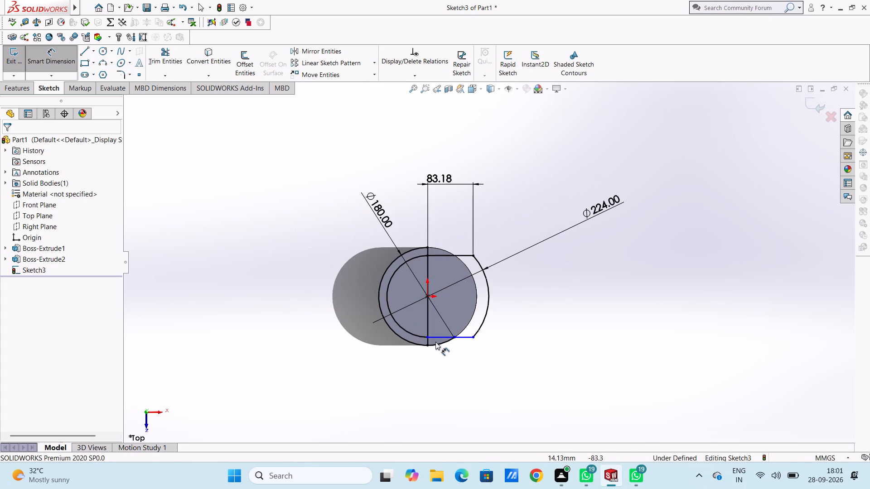
{"action": "left_click", "coordinate": [438, 339]}
{"action": "left_click", "coordinate": [438, 408]}
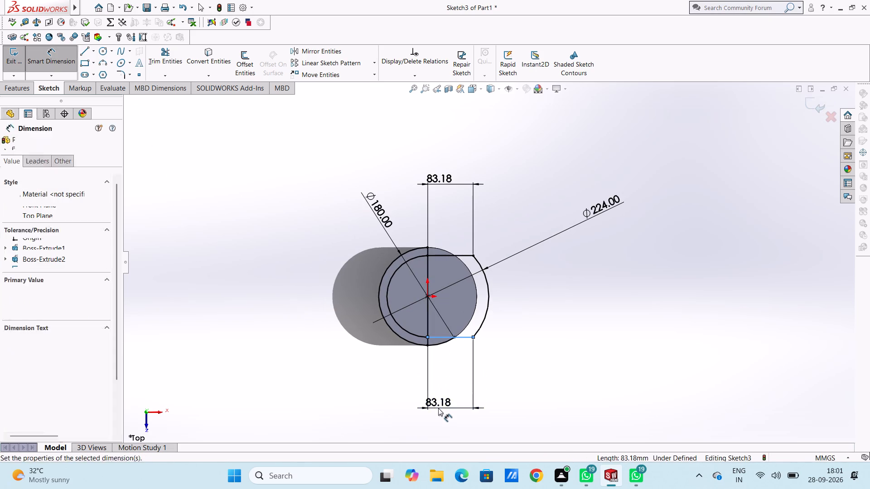
{"action": "left_click", "coordinate": [398, 397]}
{"action": "left_click", "coordinate": [373, 394]}
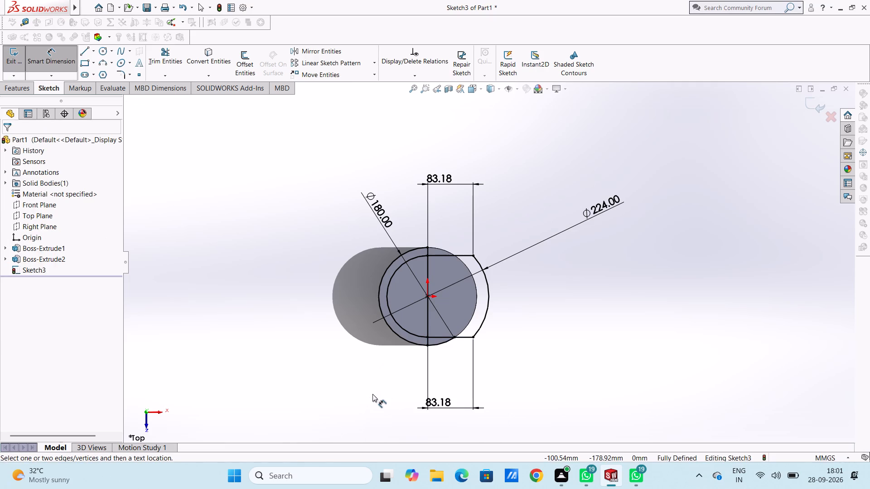
Extrude the top sketch's half-ring, inner half-disc and flat-sided region out to the 224 mm arc by 15 mm, merged with the body.
{"action": "middle_click_drag", "start_coordinate": [373, 395], "coordinate": [380, 379]}
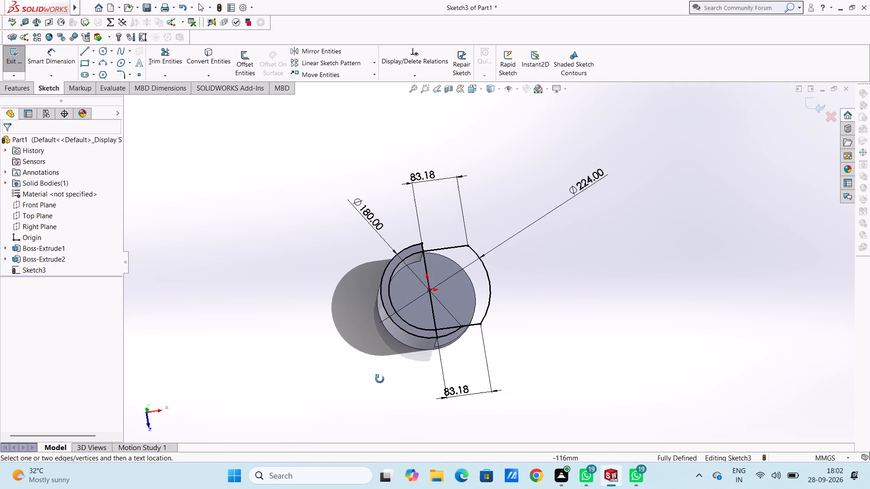
{"action": "middle_click_drag", "start_coordinate": [380, 379], "coordinate": [367, 382]}
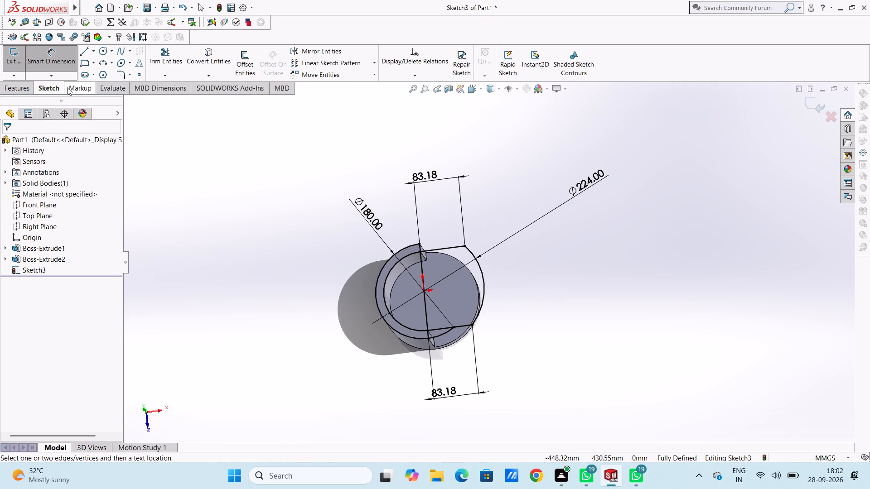
{"action": "left_click", "coordinate": [26, 86]}
{"action": "left_click", "coordinate": [23, 62]}
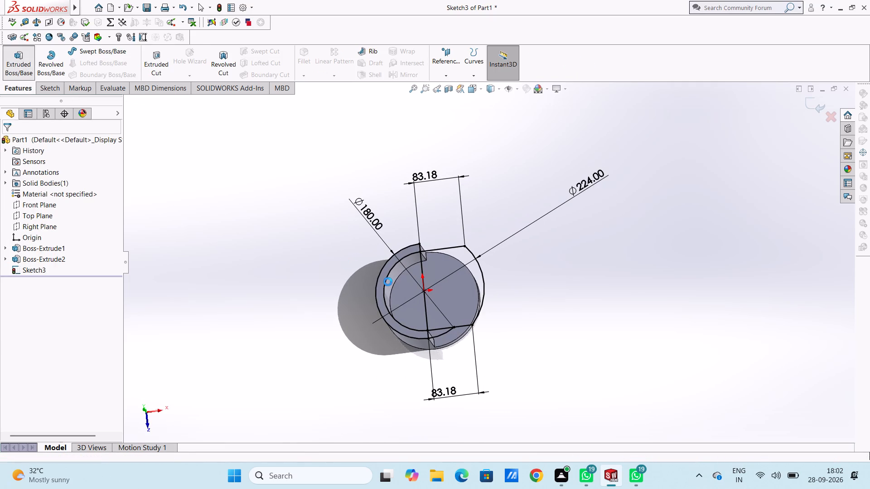
{"action": "left_click", "coordinate": [411, 250]}
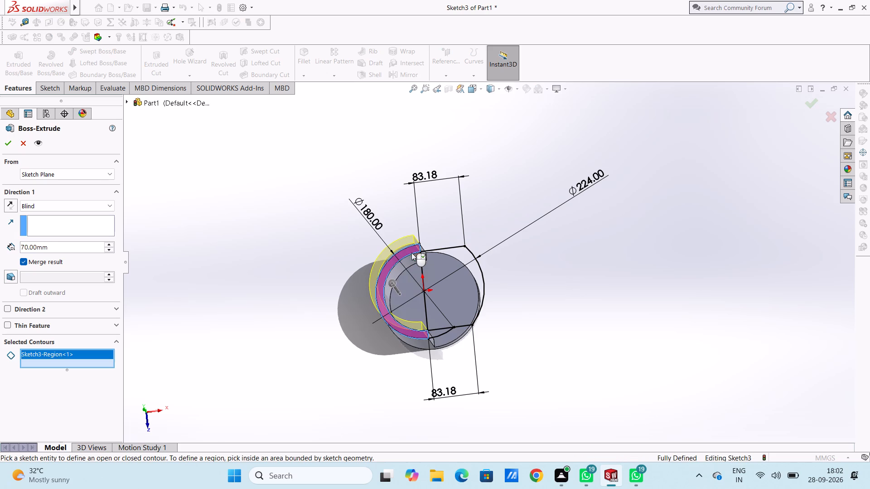
{"action": "left_click", "coordinate": [412, 267]}
{"action": "left_click", "coordinate": [442, 275]}
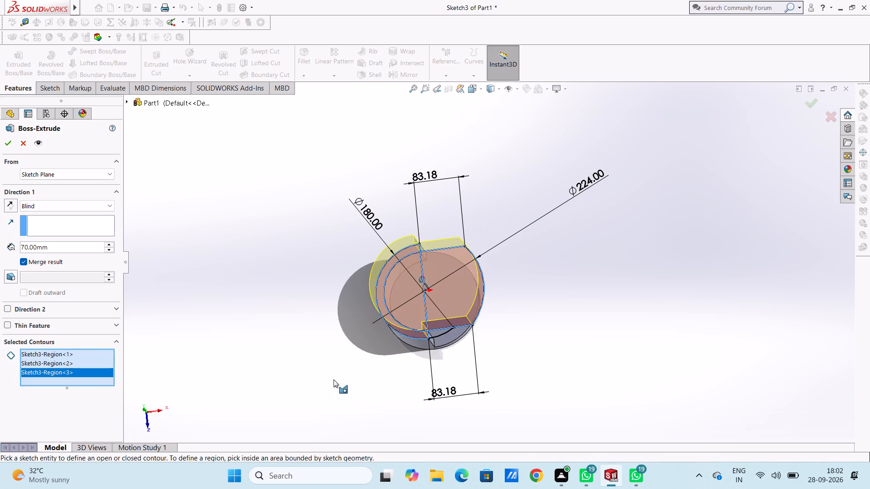
{"action": "scroll", "coordinate": [333, 377], "scroll_direction": "up", "scroll_amount": 1}
{"action": "middle_click_drag", "start_coordinate": [333, 373], "coordinate": [320, 213]}
{"action": "scroll", "coordinate": [348, 235], "scroll_direction": "down", "scroll_amount": 3}
{"action": "scroll", "coordinate": [359, 254], "scroll_direction": "up", "scroll_amount": 4}
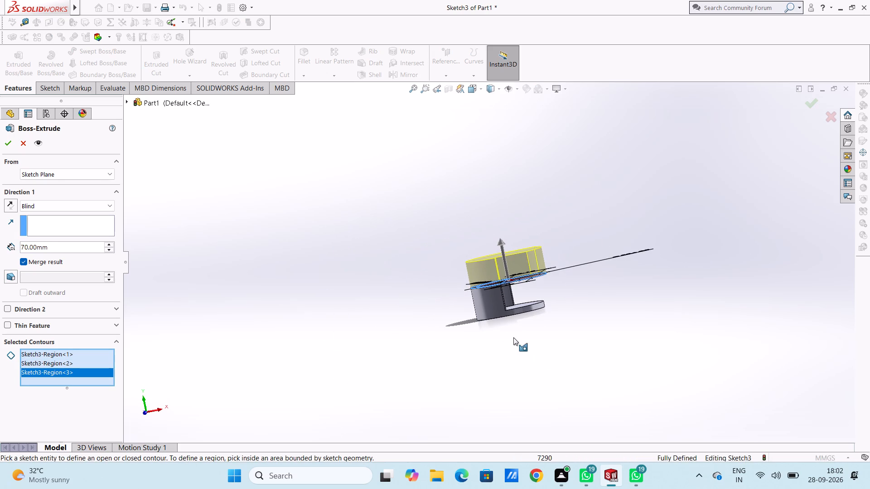
{"action": "scroll", "coordinate": [559, 303], "scroll_direction": "up", "scroll_amount": 1}
{"action": "scroll", "coordinate": [559, 303], "scroll_direction": "down", "scroll_amount": 2}
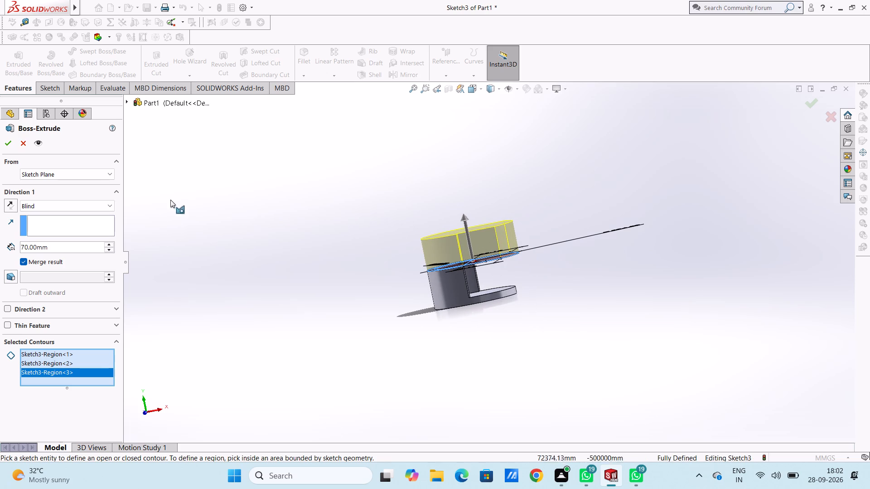
{"action": "double_click", "coordinate": [69, 244]}
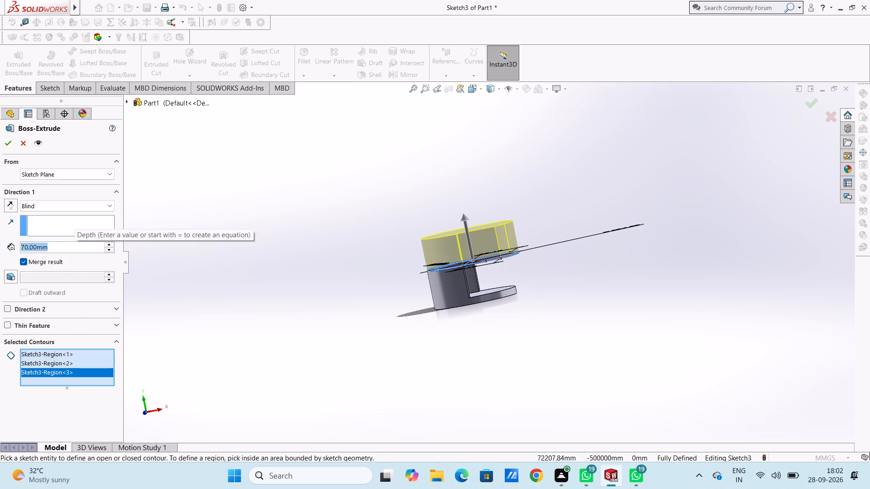
{"action": "type", "text": "15"}
{"action": "key", "text": "Return"}
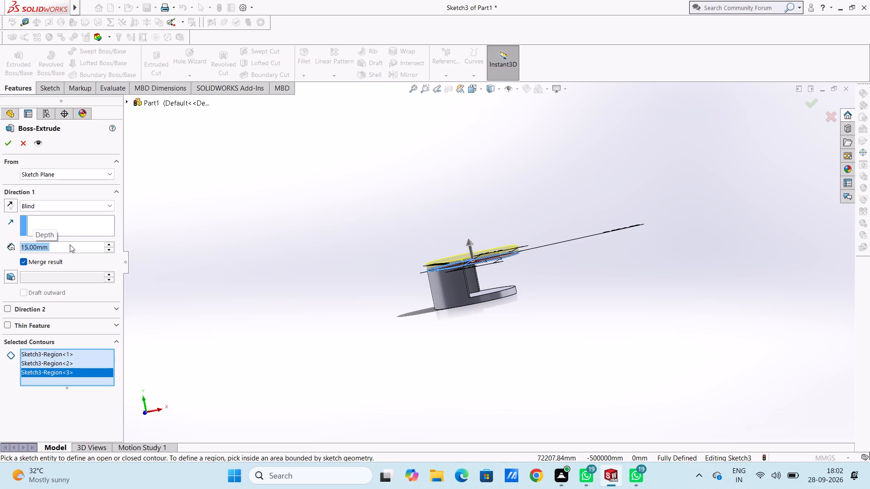
{"action": "left_click", "coordinate": [10, 144]}
{"action": "left_click", "coordinate": [202, 222]}
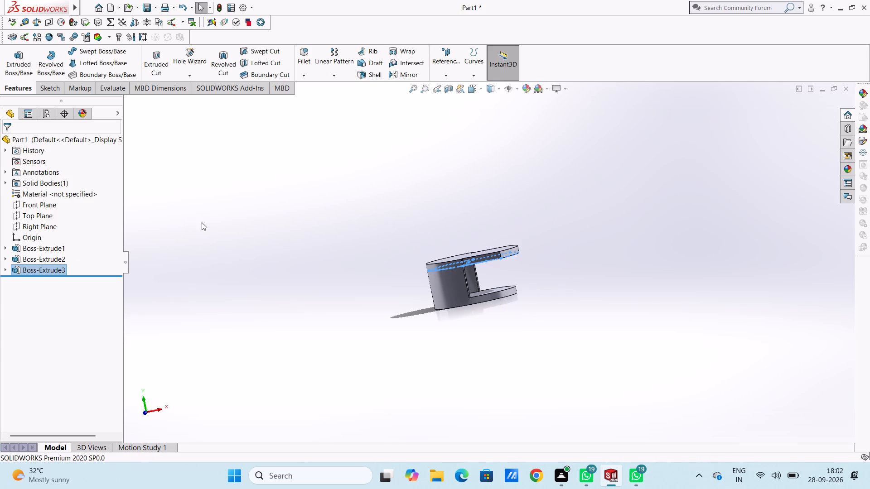
Examine the part from above, below and the sides to check how the top plate sits over the half-ring wall and base.
{"action": "middle_click_drag", "start_coordinate": [247, 192], "coordinate": [401, 245]}
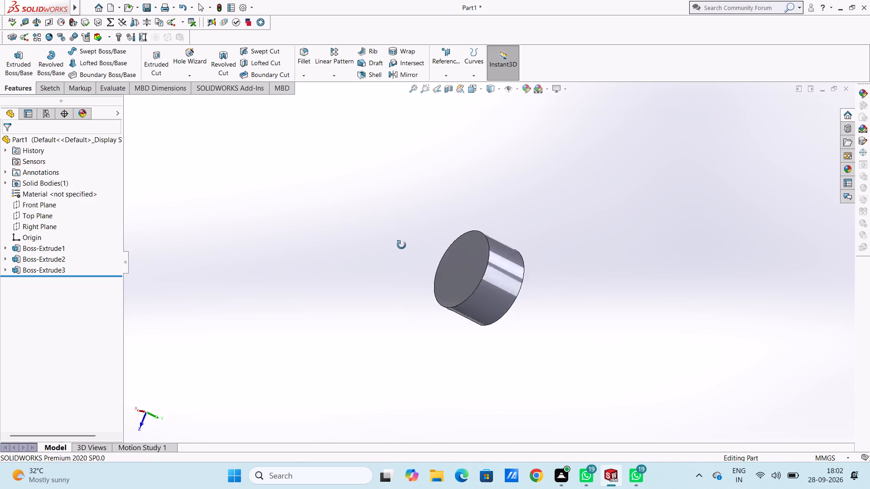
{"action": "middle_click_drag", "start_coordinate": [401, 245], "coordinate": [323, 259]}
{"action": "middle_click_drag", "start_coordinate": [323, 259], "coordinate": [329, 163]}
{"action": "middle_click_drag", "start_coordinate": [346, 341], "coordinate": [308, 200]}
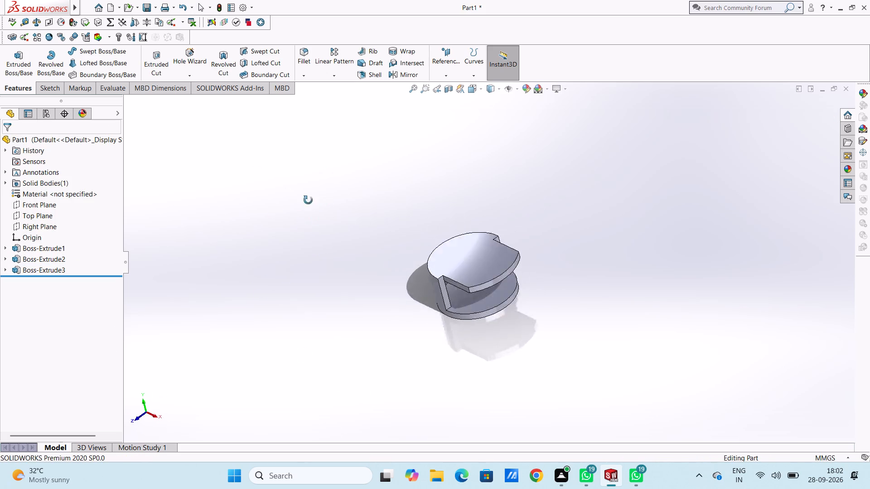
{"action": "middle_click_drag", "start_coordinate": [308, 200], "coordinate": [287, 191]}
{"action": "middle_click_drag", "start_coordinate": [338, 275], "coordinate": [344, 236]}
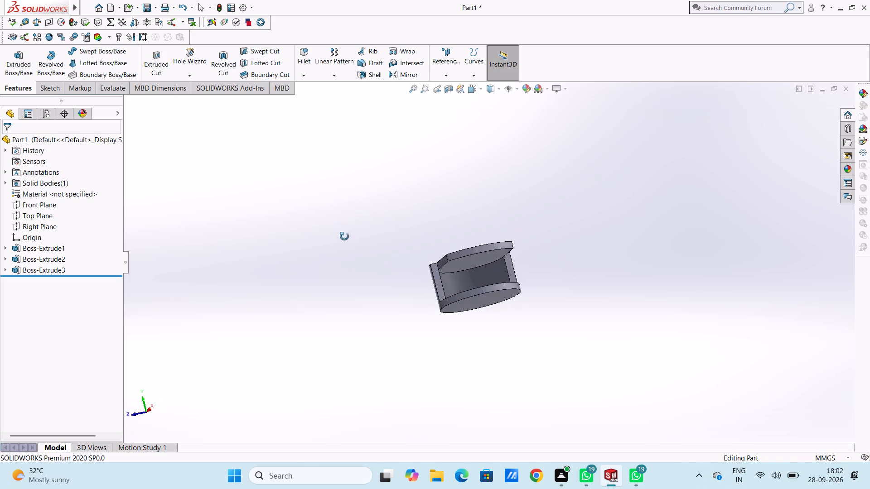
{"action": "middle_click_drag", "start_coordinate": [344, 236], "coordinate": [410, 274]}
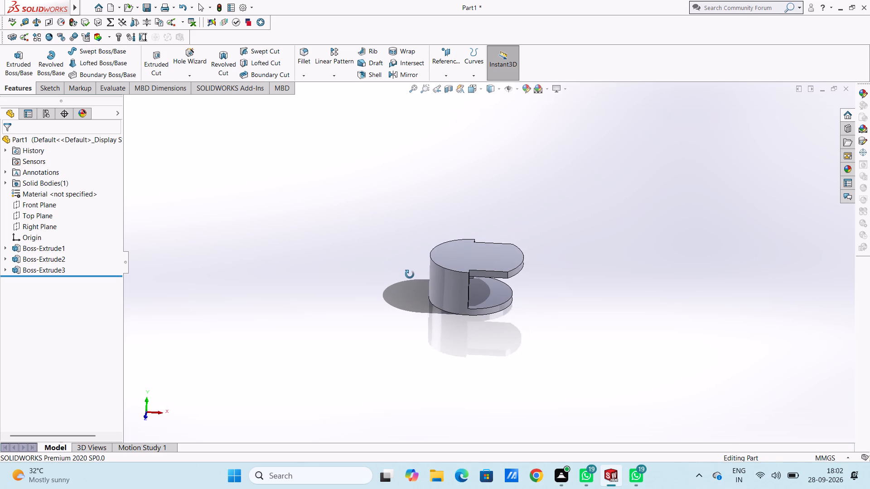
{"action": "middle_click_drag", "start_coordinate": [410, 274], "coordinate": [409, 275]}
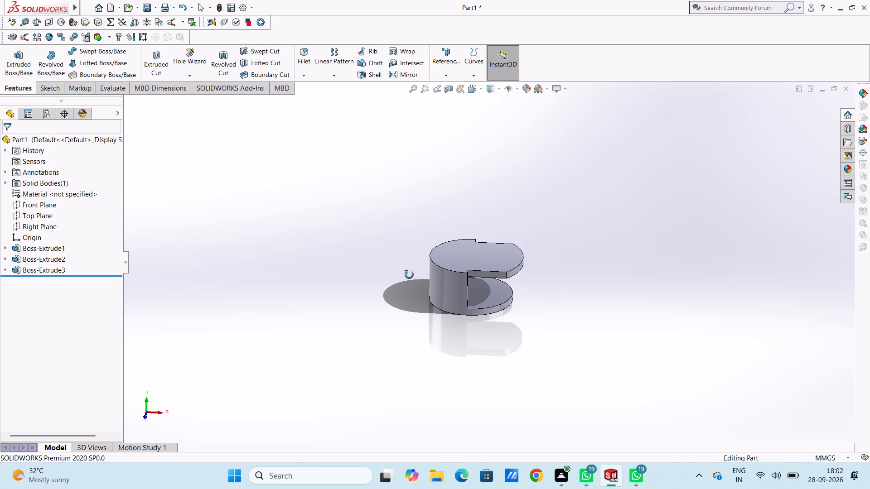
{"action": "middle_click_drag", "start_coordinate": [409, 275], "coordinate": [406, 275]}
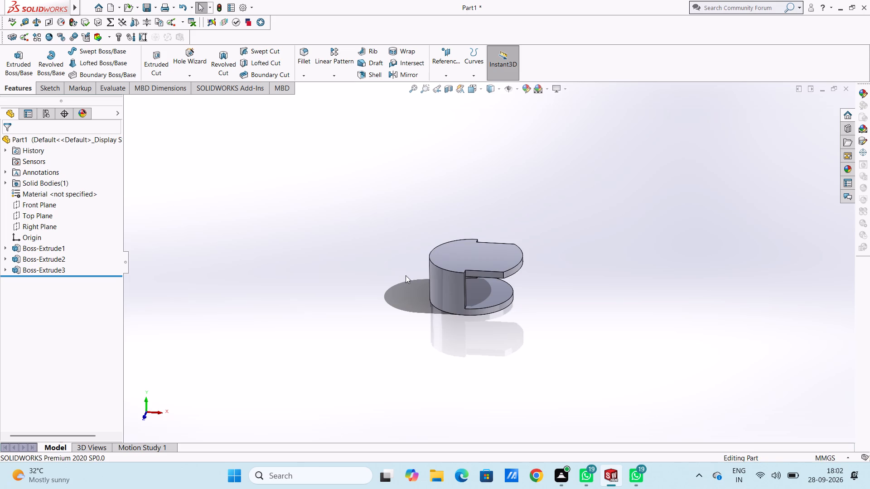
{"action": "middle_click_drag", "start_coordinate": [417, 276], "coordinate": [367, 269]}
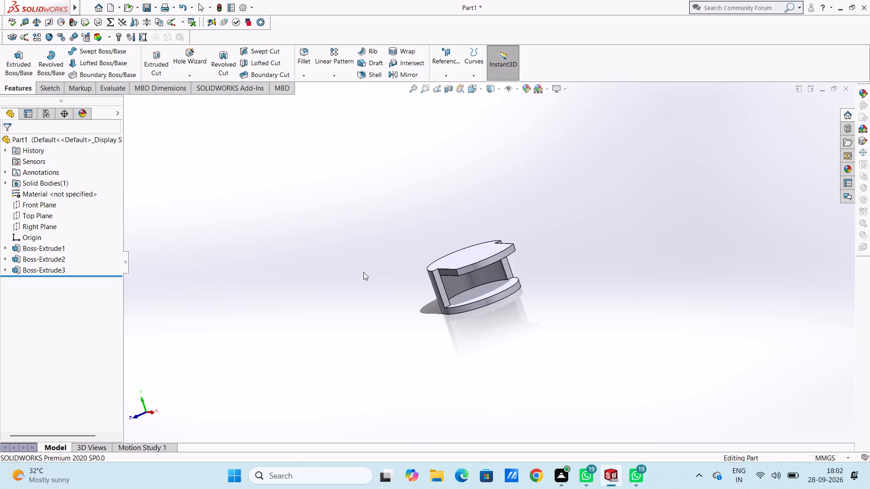
{"action": "scroll", "coordinate": [363, 273], "scroll_direction": "up", "scroll_amount": 1}
{"action": "scroll", "coordinate": [503, 276], "scroll_direction": "down", "scroll_amount": 3}
{"action": "middle_click_drag", "start_coordinate": [492, 263], "coordinate": [545, 221]}
{"action": "middle_click_drag", "start_coordinate": [570, 269], "coordinate": [562, 268]}
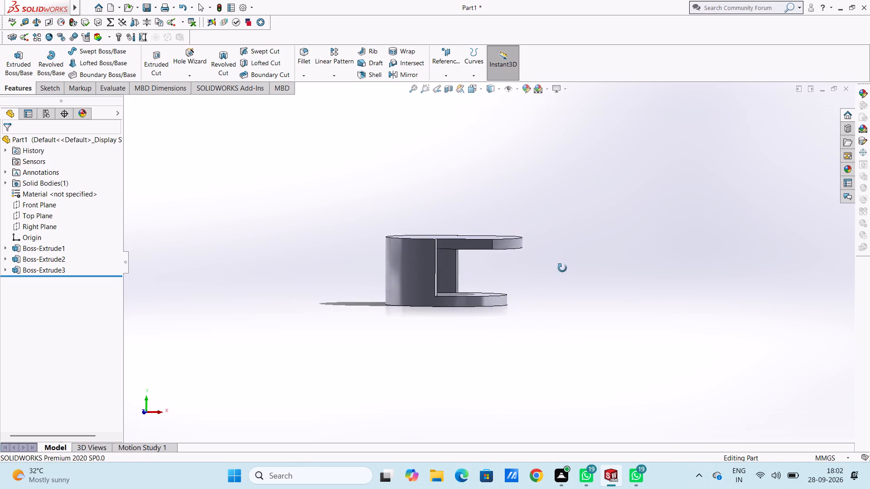
{"action": "middle_click_drag", "start_coordinate": [562, 268], "coordinate": [714, 412]}
{"action": "middle_click_drag", "start_coordinate": [594, 249], "coordinate": [488, 272]}
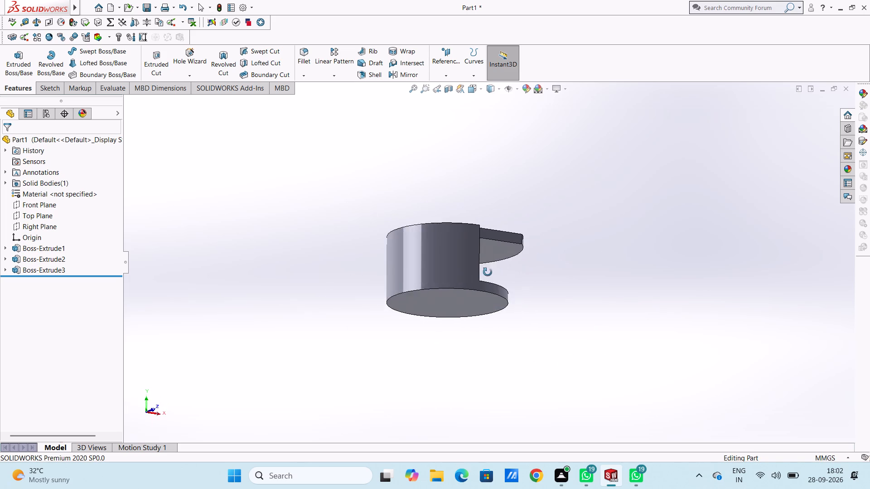
{"action": "middle_click_drag", "start_coordinate": [488, 272], "coordinate": [480, 305]}
{"action": "middle_click_drag", "start_coordinate": [513, 195], "coordinate": [486, 260]}
{"action": "middle_click_drag", "start_coordinate": [464, 206], "coordinate": [467, 208]}
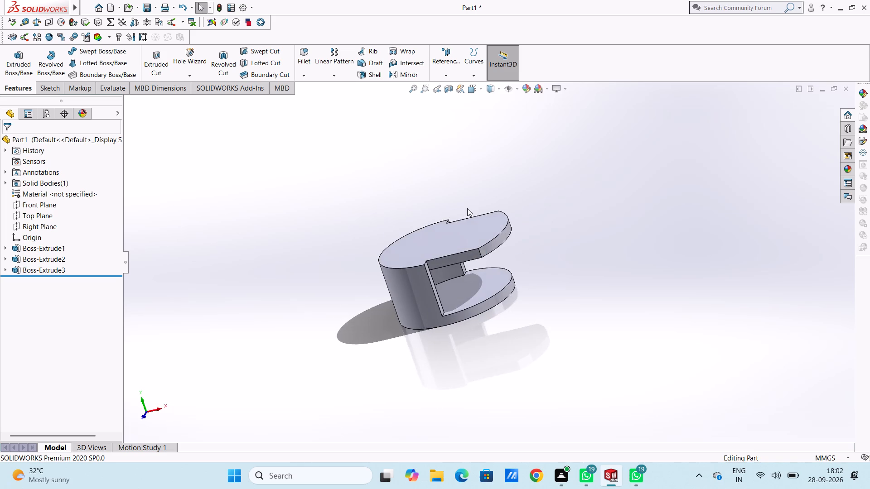
{"action": "middle_click_drag", "start_coordinate": [467, 208], "coordinate": [401, 254]}
{"action": "middle_click", "coordinate": [401, 254]}
{"action": "middle_click_drag", "start_coordinate": [420, 218], "coordinate": [503, 266]}
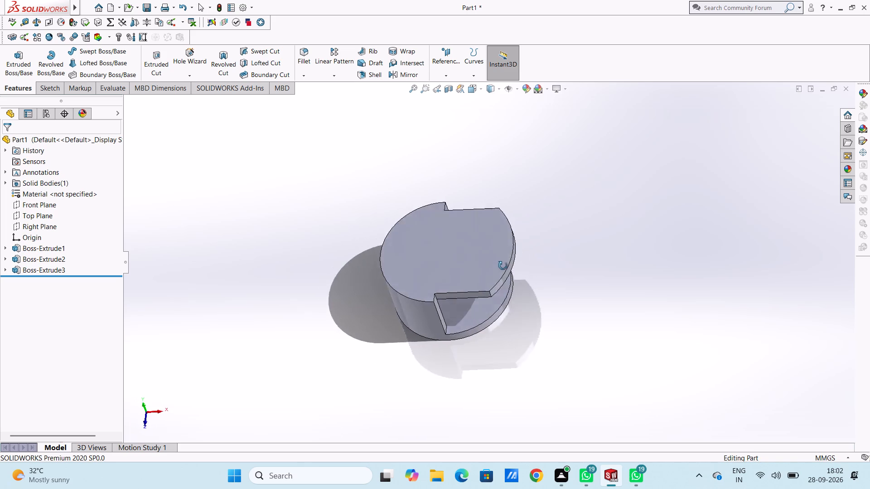
{"action": "middle_click_drag", "start_coordinate": [503, 266], "coordinate": [504, 270]}
{"action": "middle_click_drag", "start_coordinate": [505, 271], "coordinate": [540, 239]}
{"action": "middle_click_drag", "start_coordinate": [550, 213], "coordinate": [539, 272]}
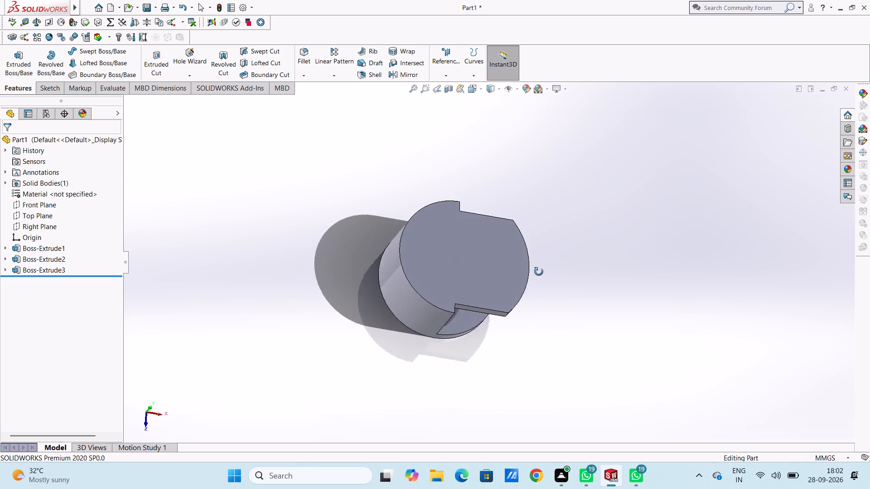
{"action": "middle_click_drag", "start_coordinate": [539, 272], "coordinate": [544, 269]}
{"action": "middle_click_drag", "start_coordinate": [513, 245], "coordinate": [599, 192]}
{"action": "middle_click_drag", "start_coordinate": [472, 243], "coordinate": [396, 207]}
{"action": "middle_click_drag", "start_coordinate": [396, 207], "coordinate": [416, 216]}
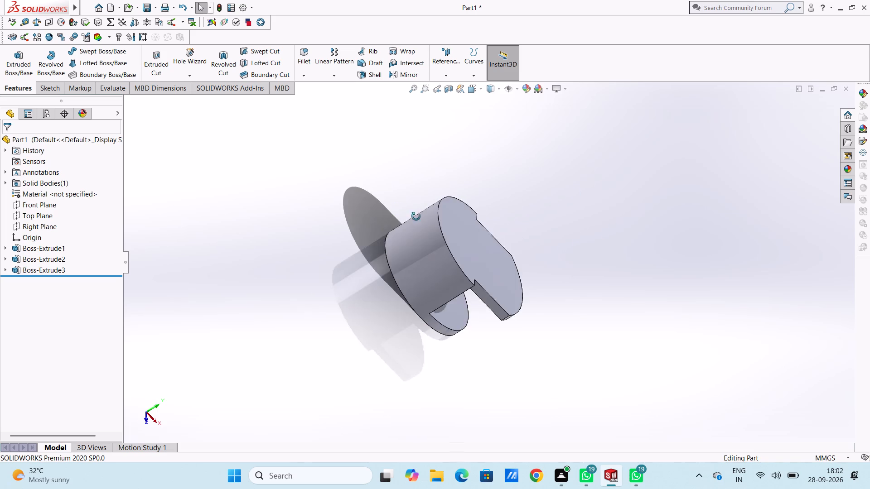
{"action": "middle_click_drag", "start_coordinate": [416, 216], "coordinate": [349, 211]}
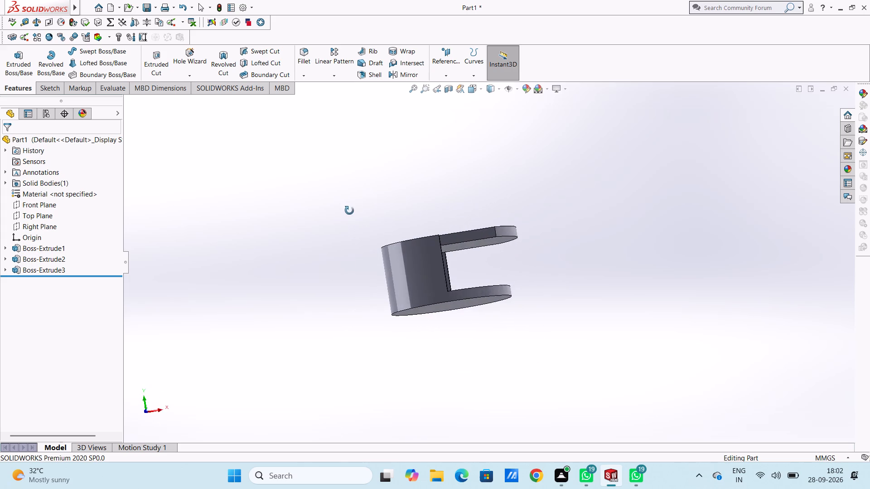
{"action": "middle_click_drag", "start_coordinate": [349, 211], "coordinate": [367, 239]}
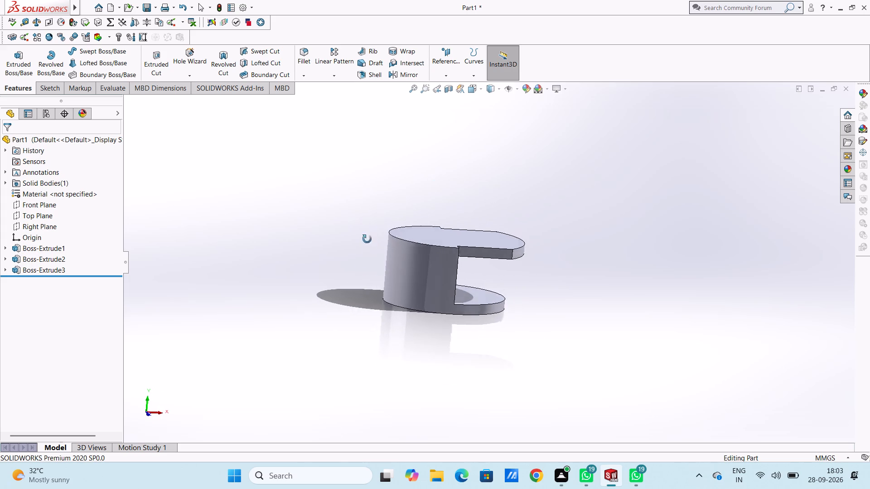
{"action": "middle_click_drag", "start_coordinate": [367, 239], "coordinate": [367, 249]}
{"action": "middle_click_drag", "start_coordinate": [373, 262], "coordinate": [379, 238]}
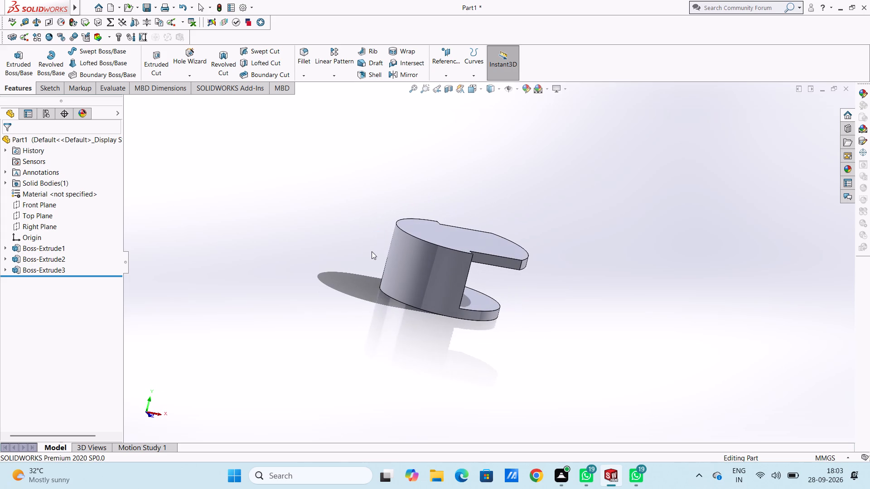
Sketch two concentric circles of 60 mm and 40 mm radius, centred on the origin, on the top plate's upper face.
{"action": "key", "text": "ctrl+5"}
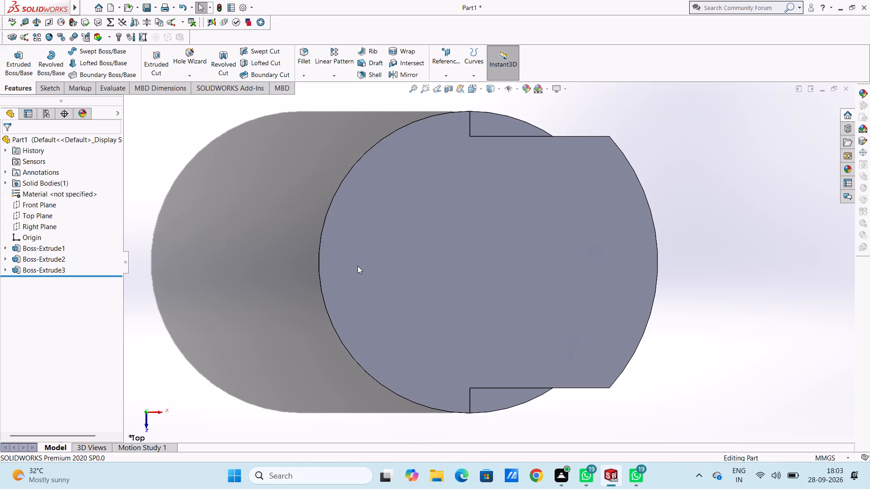
{"action": "scroll", "coordinate": [358, 266], "scroll_direction": "up", "scroll_amount": 2}
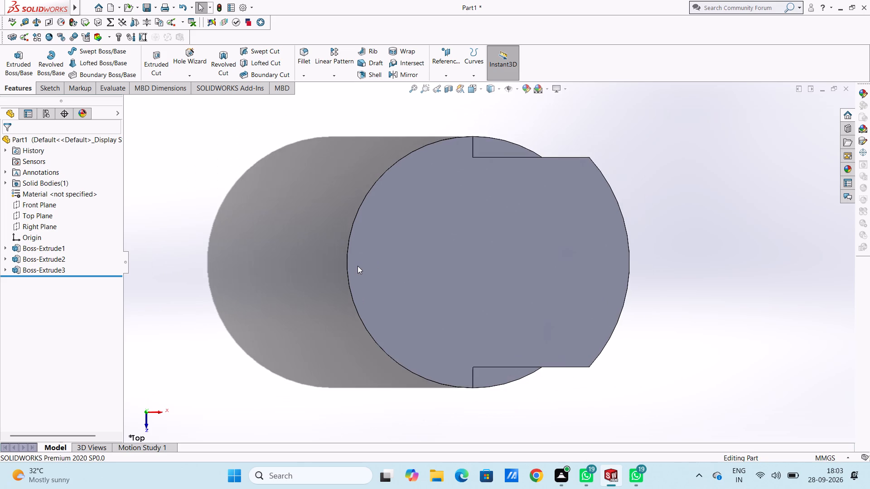
{"action": "scroll", "coordinate": [358, 266], "scroll_direction": "up", "scroll_amount": 1}
{"action": "scroll", "coordinate": [525, 254], "scroll_direction": "up", "scroll_amount": 2}
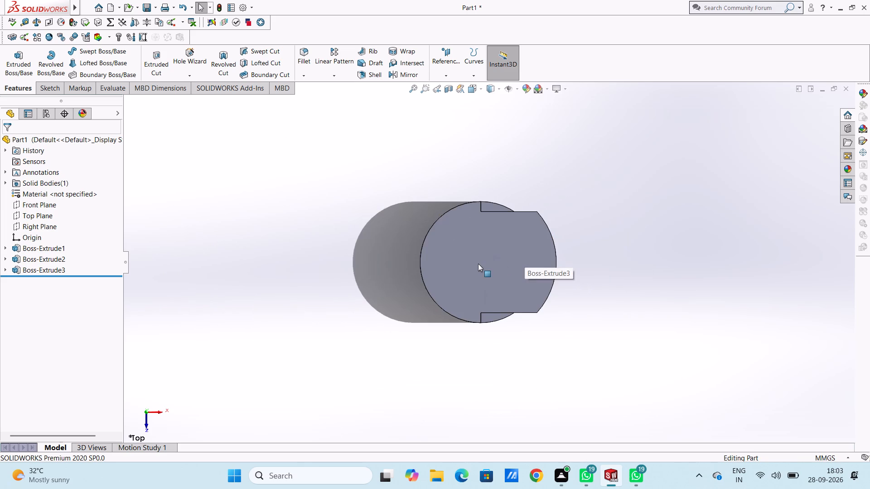
{"action": "left_click", "coordinate": [478, 264]}
{"action": "left_click", "coordinate": [518, 238]}
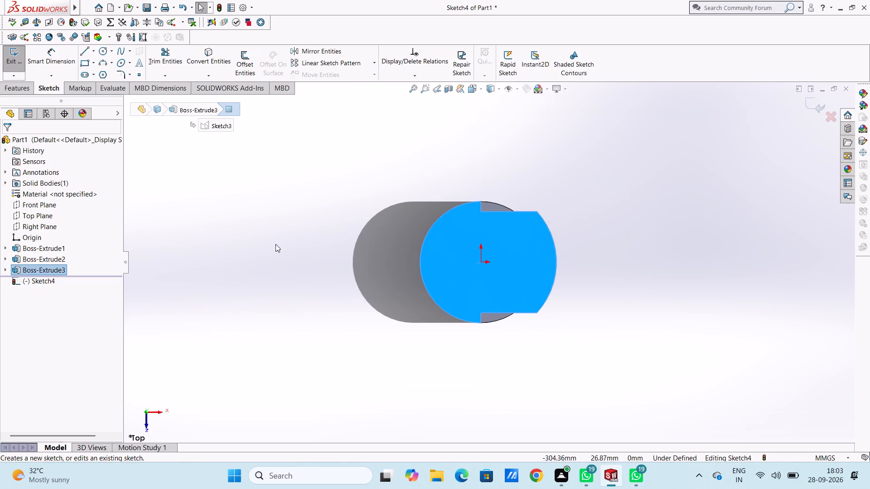
{"action": "left_click", "coordinate": [275, 244]}
{"action": "left_click", "coordinate": [102, 52]}
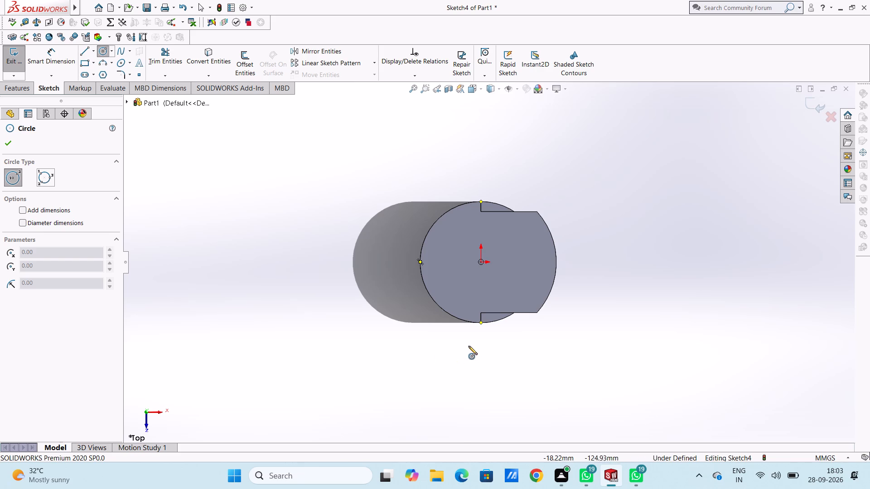
{"action": "left_click", "coordinate": [480, 262]}
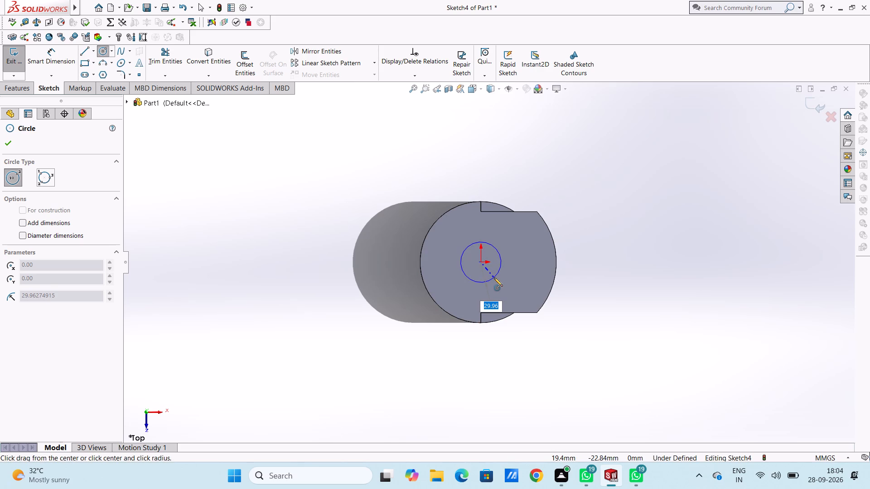
{"action": "type", "text": "60"}
{"action": "key", "text": "Return"}
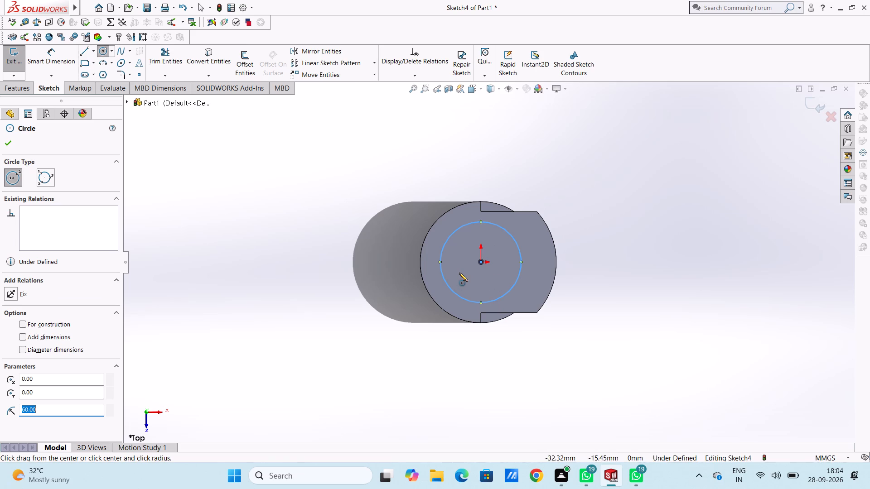
{"action": "left_click", "coordinate": [481, 263]}
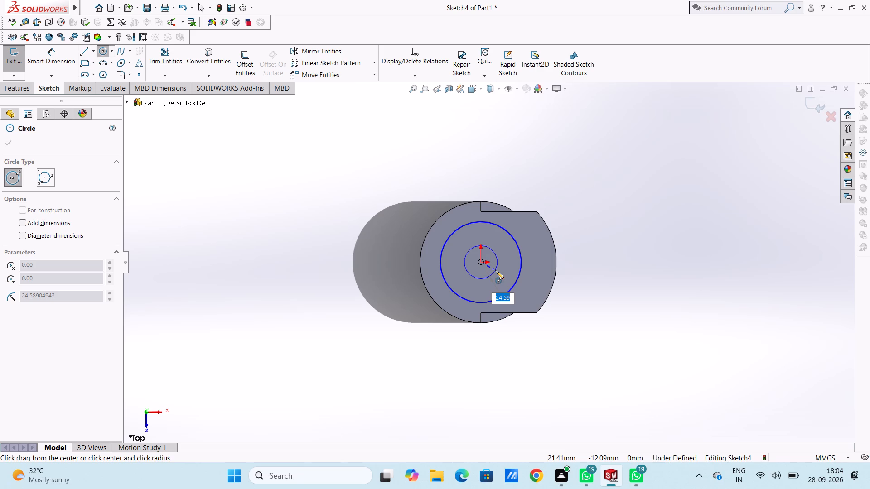
{"action": "type", "text": "40"}
{"action": "key", "text": "Return"}
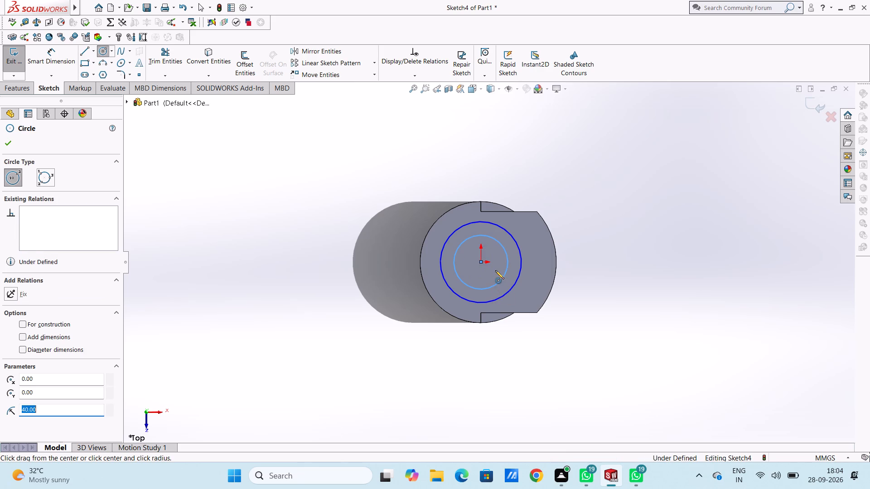
Dimension the two concentric circles with diameters of 120 mm and 80 mm, keeping their drawn sizes.
{"action": "key", "text": "Escape"}
{"action": "key", "text": "Escape"}
{"action": "scroll", "coordinate": [495, 270], "scroll_direction": "up", "scroll_amount": 1}
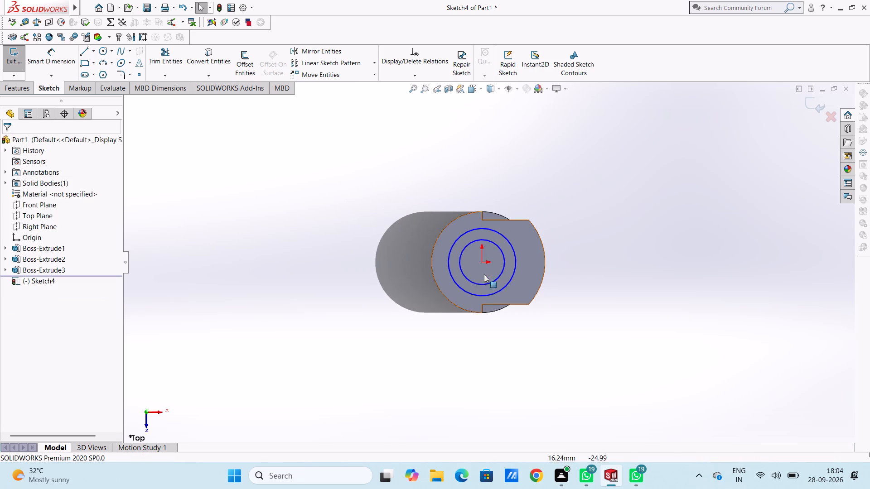
{"action": "left_click", "coordinate": [46, 56]}
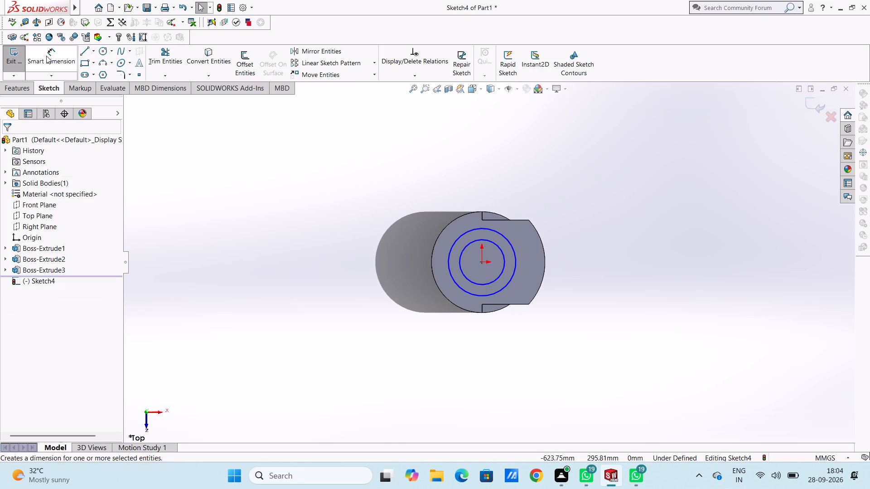
{"action": "left_click", "coordinate": [491, 231]}
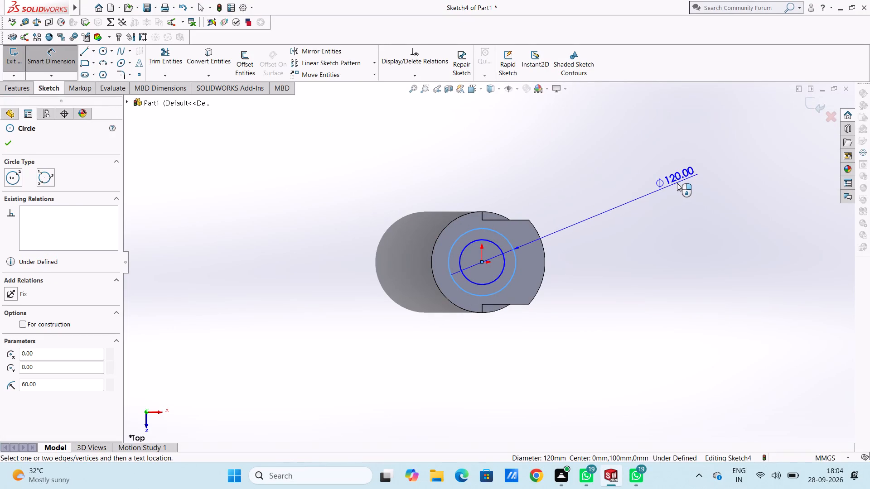
{"action": "left_click", "coordinate": [677, 183]}
{"action": "left_click", "coordinate": [639, 172]}
{"action": "left_click", "coordinate": [606, 169]}
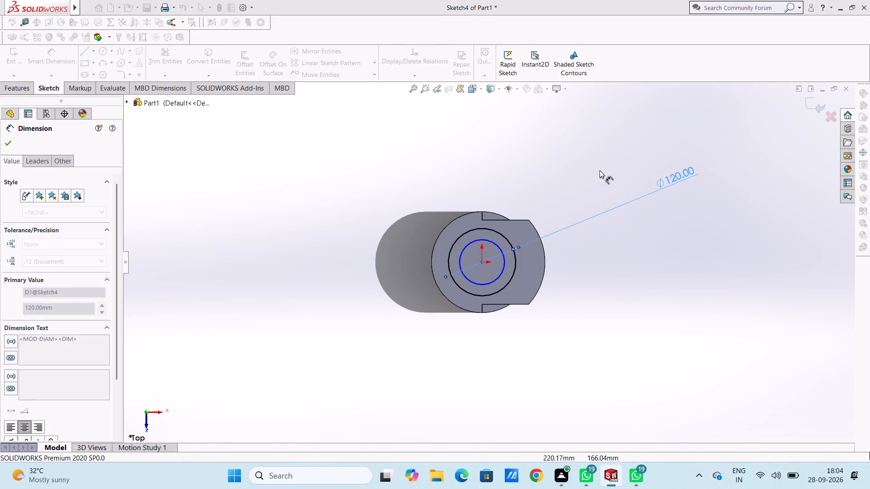
{"action": "left_click", "coordinate": [485, 242]}
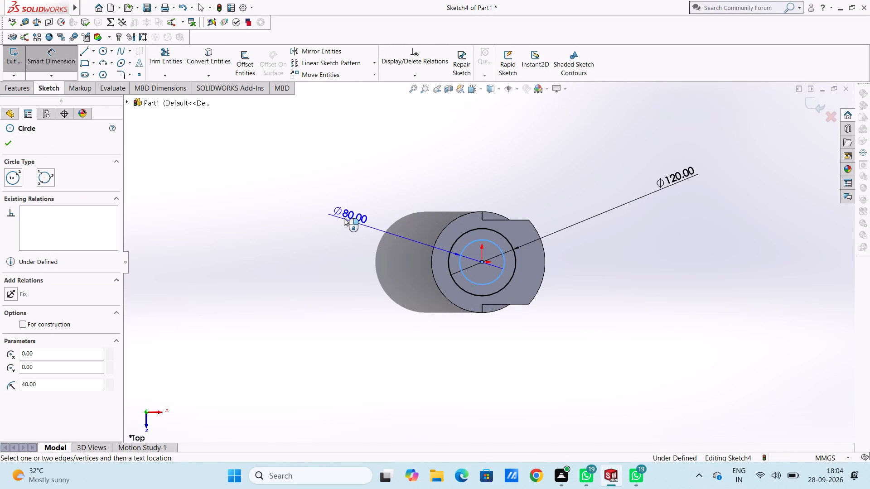
{"action": "left_click", "coordinate": [329, 183]}
{"action": "left_click", "coordinate": [292, 166]}
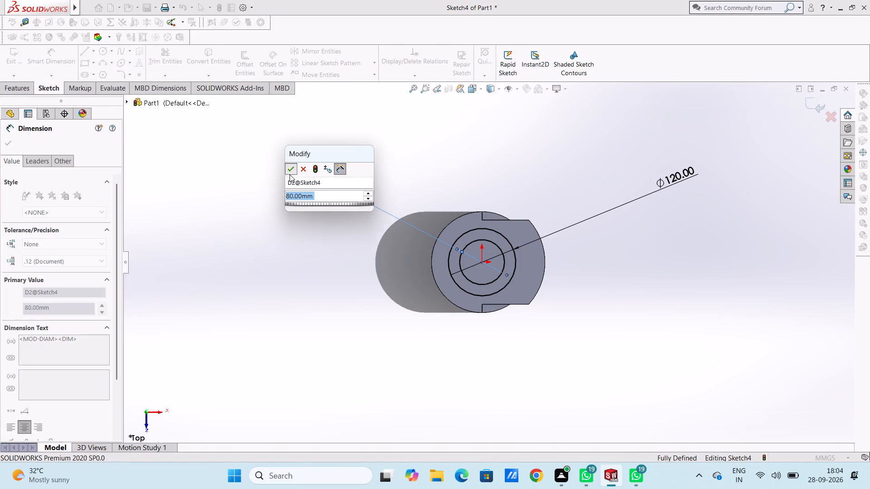
{"action": "left_click", "coordinate": [284, 189]}
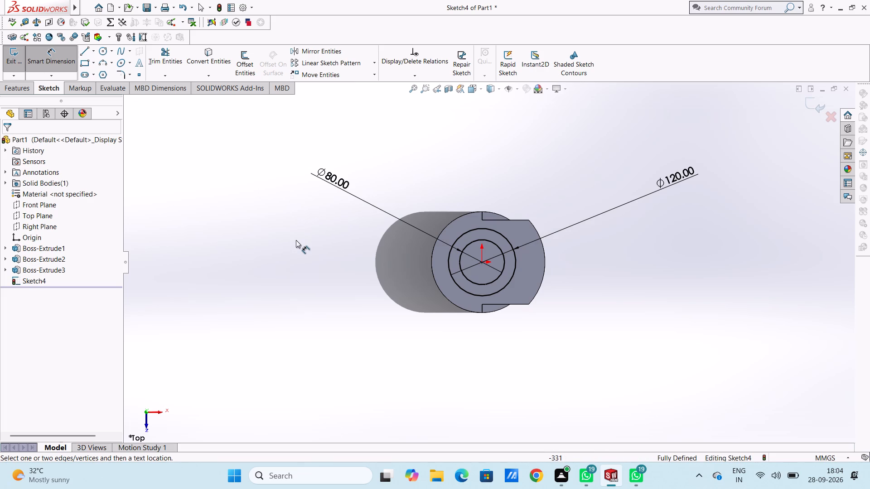
{"action": "key", "text": "Escape"}
{"action": "key", "text": "Escape"}
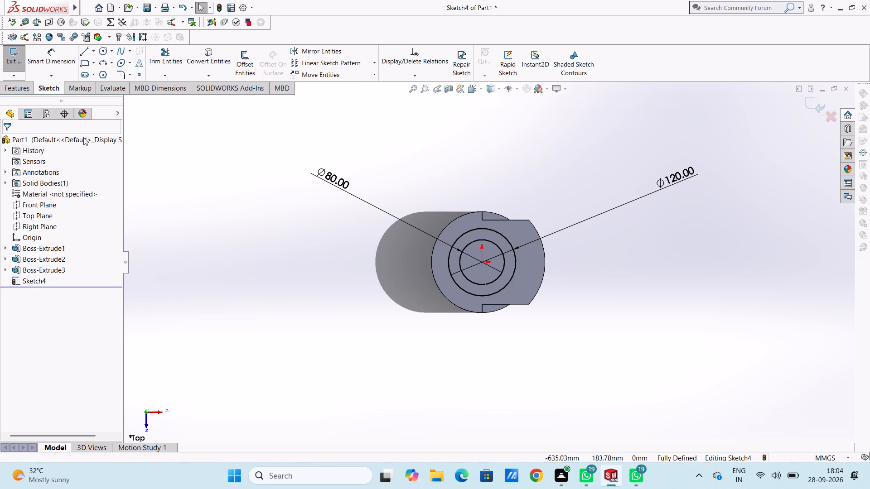
Extrude the ring between the two circles 40 mm upward from the top plate, merged with the body.
{"action": "left_click", "coordinate": [29, 88]}
{"action": "left_click", "coordinate": [27, 61]}
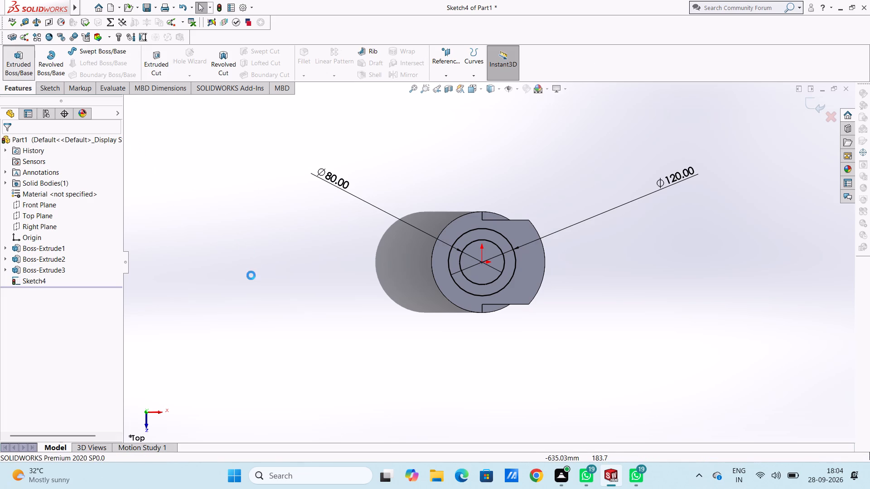
{"action": "middle_click_drag", "start_coordinate": [291, 334], "coordinate": [290, 204]}
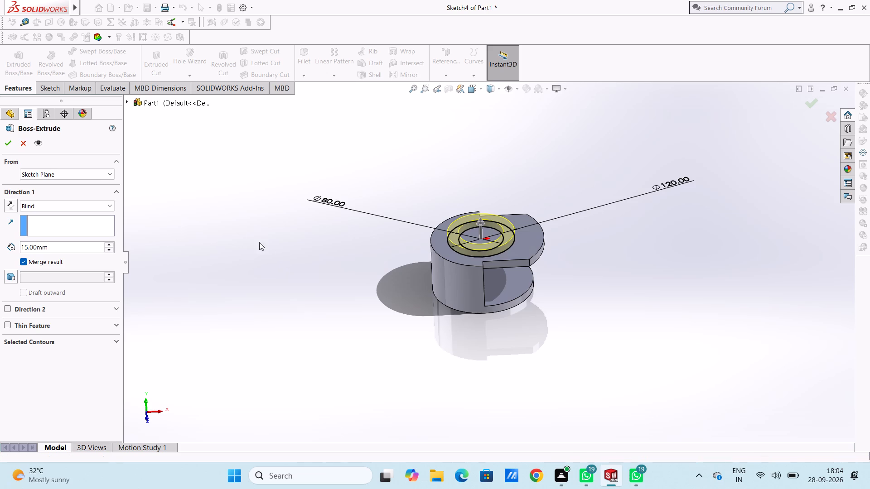
{"action": "double_click", "coordinate": [67, 245]}
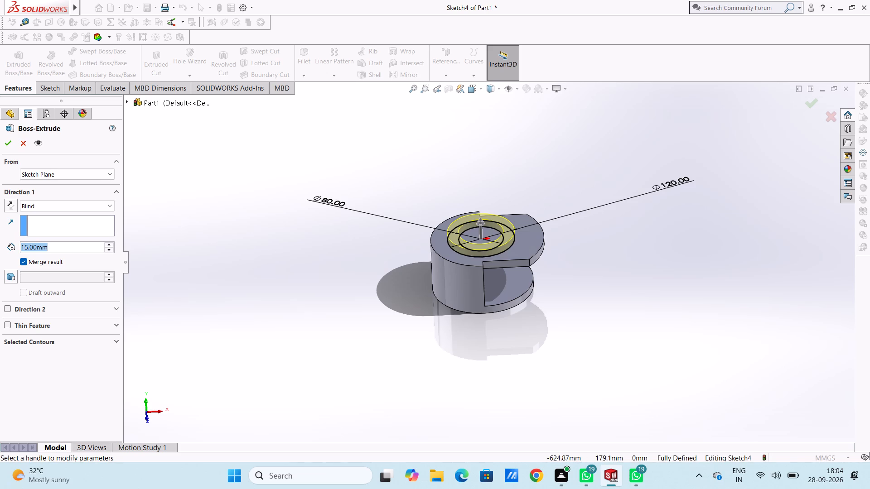
{"action": "type", "text": "40"}
{"action": "key", "text": "Return"}
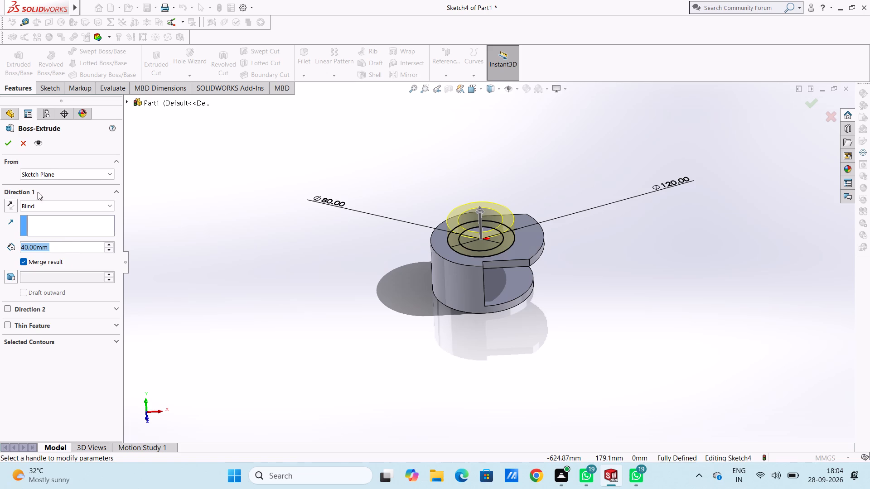
{"action": "left_click", "coordinate": [7, 141]}
{"action": "left_click", "coordinate": [209, 262]}
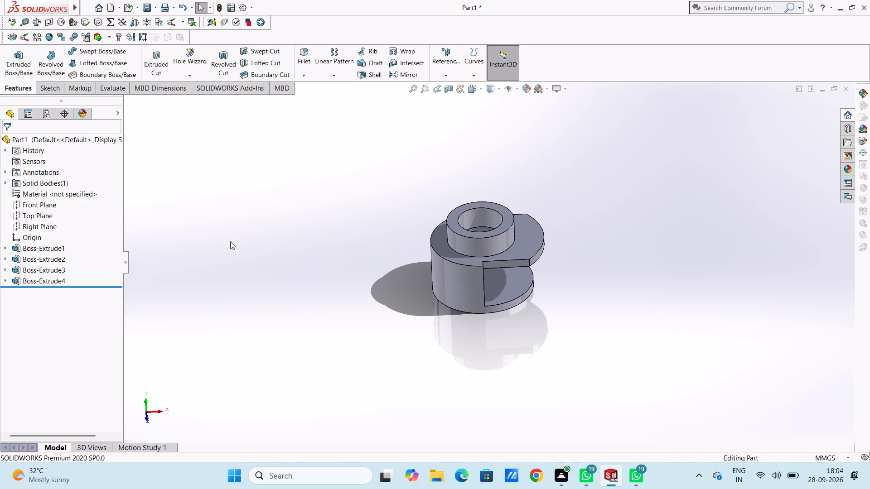
Examine the part from the sides and below to check the raised ring, top plate and base.
{"action": "middle_click_drag", "start_coordinate": [218, 263], "coordinate": [193, 314]}
{"action": "middle_click_drag", "start_coordinate": [193, 227], "coordinate": [275, 291]}
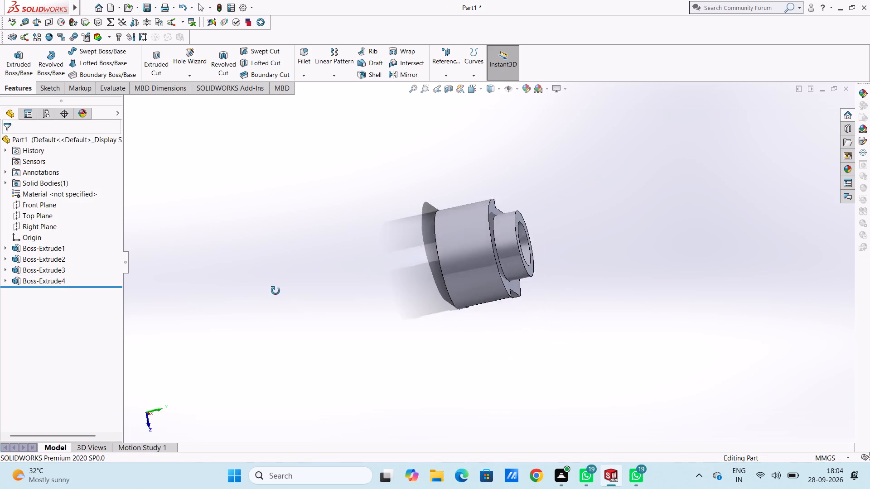
{"action": "middle_click_drag", "start_coordinate": [275, 291], "coordinate": [201, 174]}
{"action": "middle_click_drag", "start_coordinate": [228, 291], "coordinate": [247, 222]}
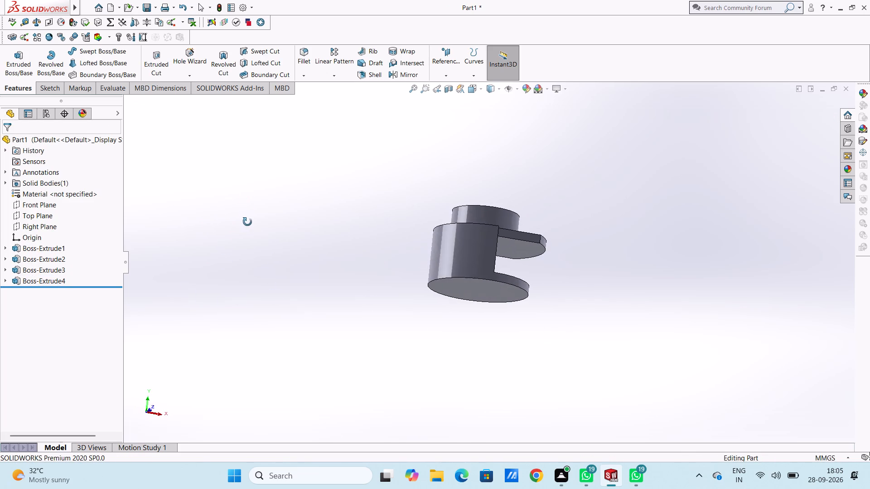
{"action": "middle_click_drag", "start_coordinate": [247, 222], "coordinate": [221, 230]}
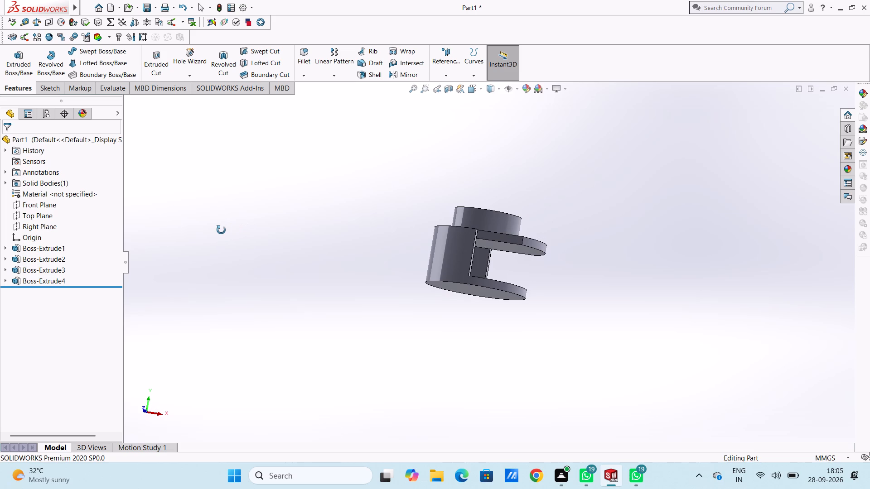
{"action": "middle_click_drag", "start_coordinate": [221, 230], "coordinate": [236, 236]}
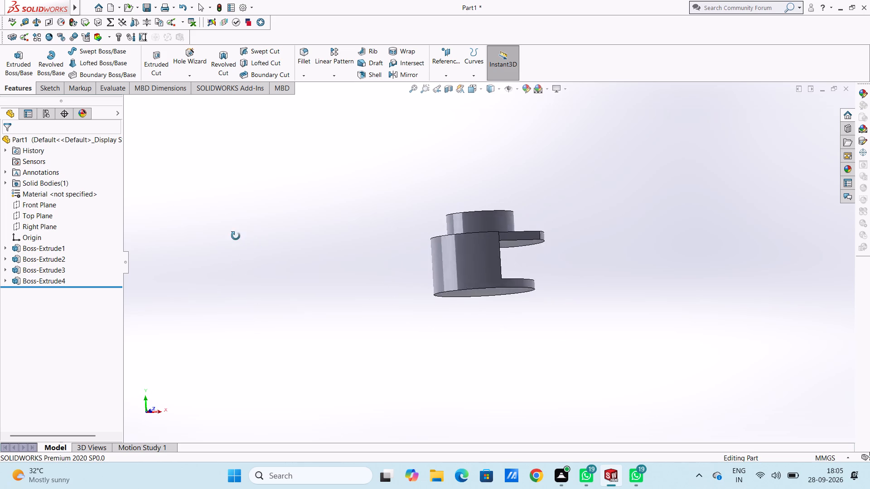
{"action": "middle_click_drag", "start_coordinate": [236, 236], "coordinate": [227, 264]}
Start a reference plane parallel to the Top Plane with an upward offset of 70 mm.
{"action": "key", "text": "ctrl+1"}
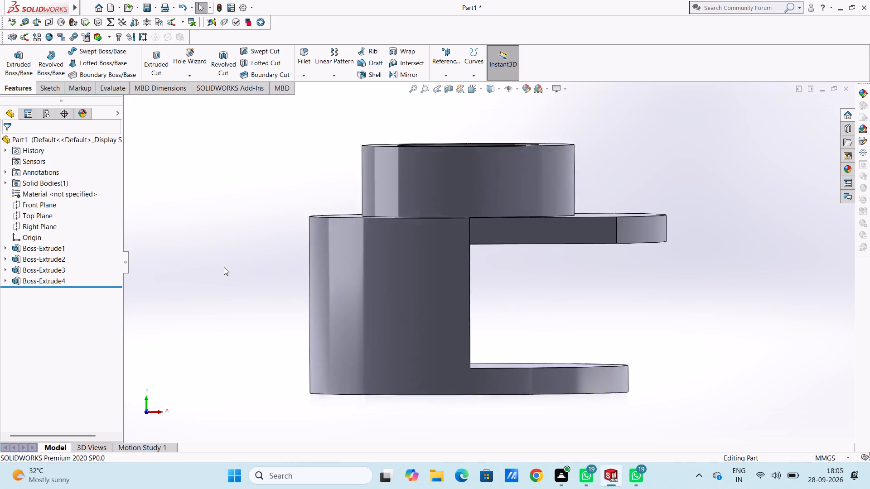
{"action": "scroll", "coordinate": [224, 267], "scroll_direction": "up", "scroll_amount": 2}
{"action": "left_click", "coordinate": [455, 58]}
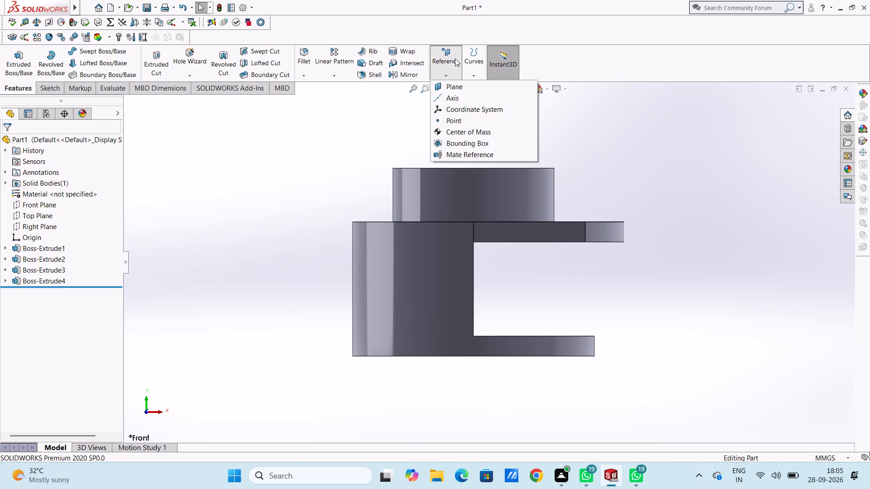
{"action": "left_click", "coordinate": [455, 87]}
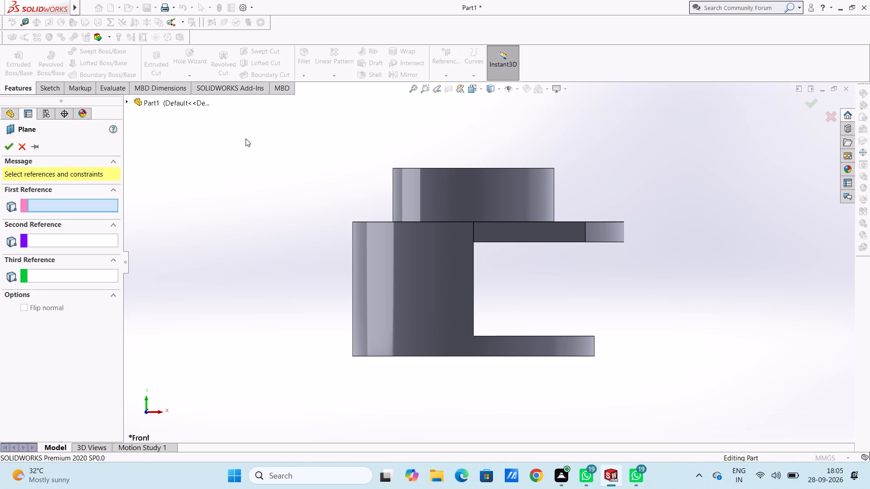
{"action": "left_click", "coordinate": [185, 103]}
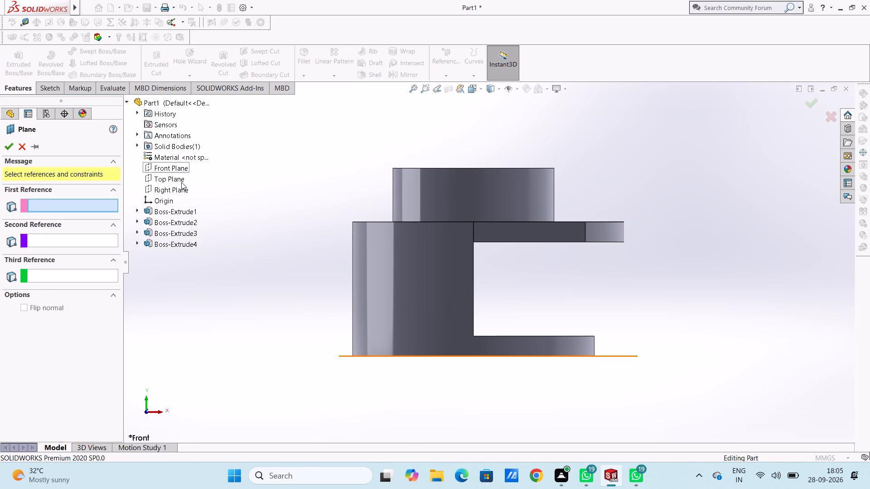
{"action": "left_click", "coordinate": [181, 182]}
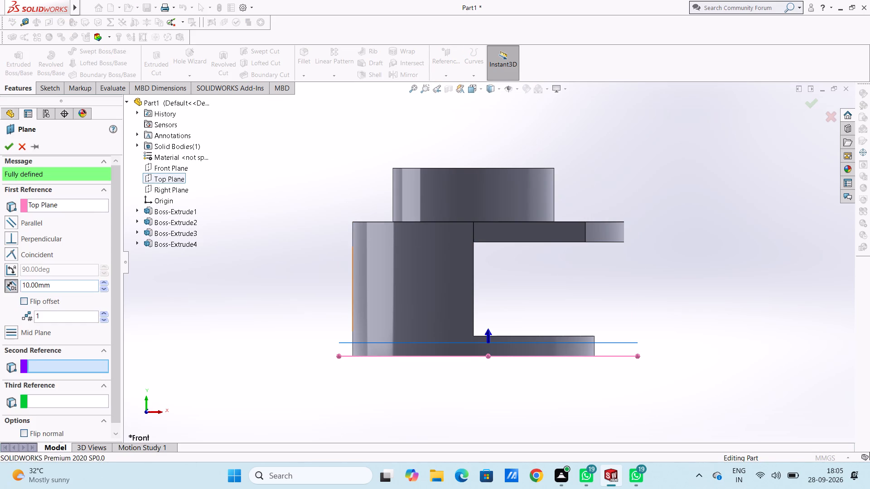
{"action": "double_click", "coordinate": [63, 283]}
{"action": "type", "text": "70"}
{"action": "key", "text": "Return"}
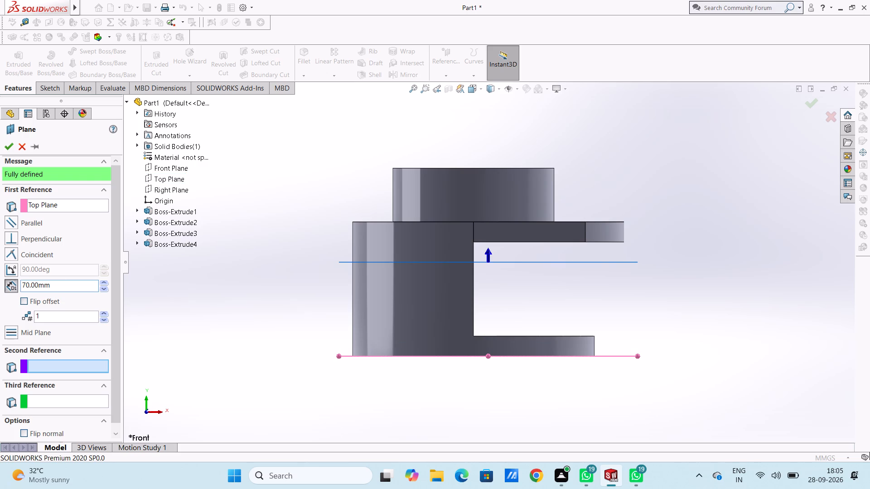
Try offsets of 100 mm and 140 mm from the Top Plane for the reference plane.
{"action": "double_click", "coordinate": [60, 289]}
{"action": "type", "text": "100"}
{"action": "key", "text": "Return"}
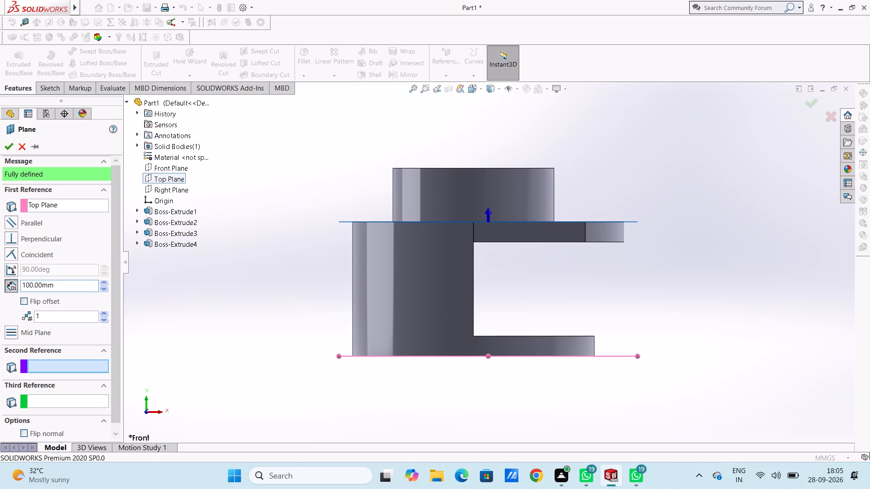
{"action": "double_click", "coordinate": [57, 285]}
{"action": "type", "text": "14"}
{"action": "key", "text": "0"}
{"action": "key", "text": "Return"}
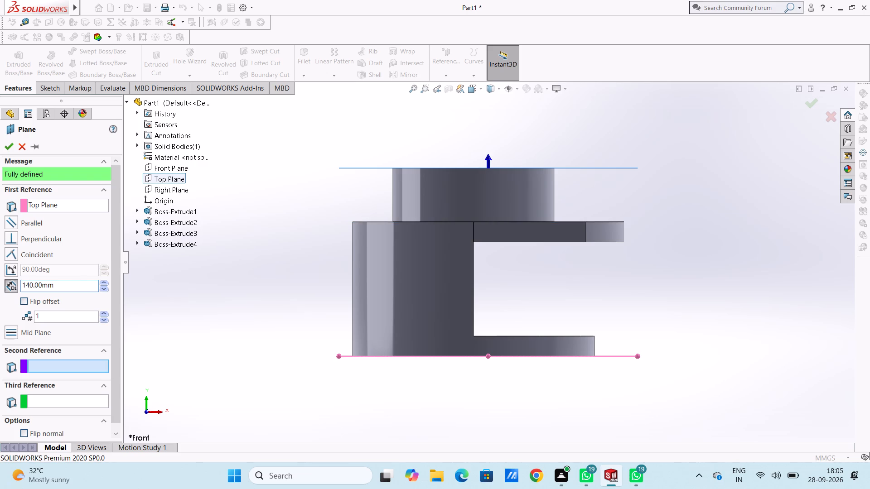
Set the reference plane's offset from the Top Plane to 130 mm and create the plane.
{"action": "double_click", "coordinate": [77, 285]}
{"action": "type", "text": "130"}
{"action": "key", "text": "Return"}
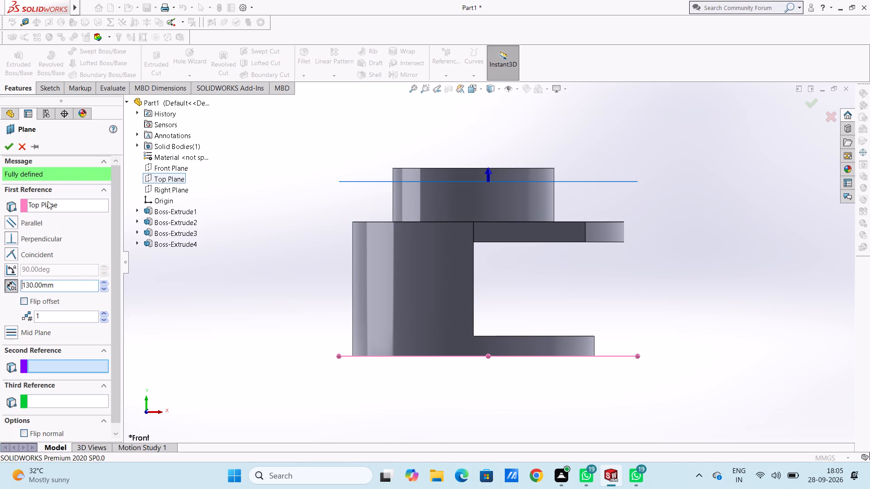
{"action": "left_click", "coordinate": [8, 149]}
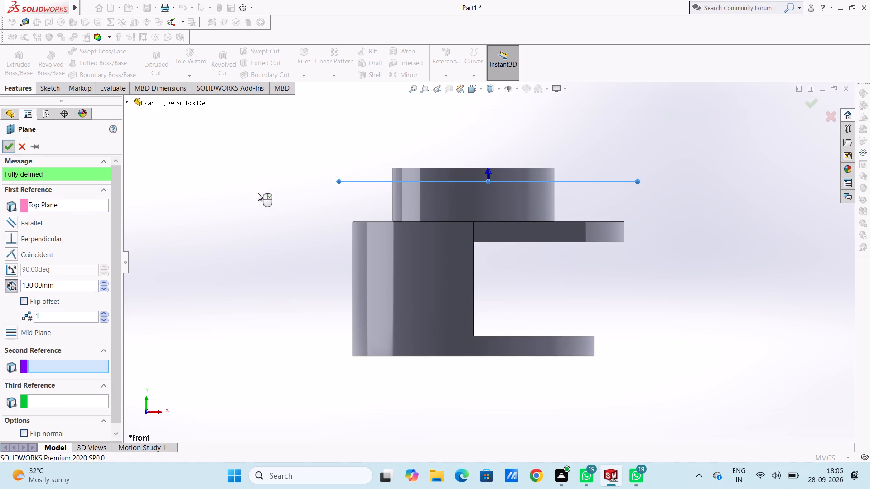
{"action": "left_click", "coordinate": [248, 194]}
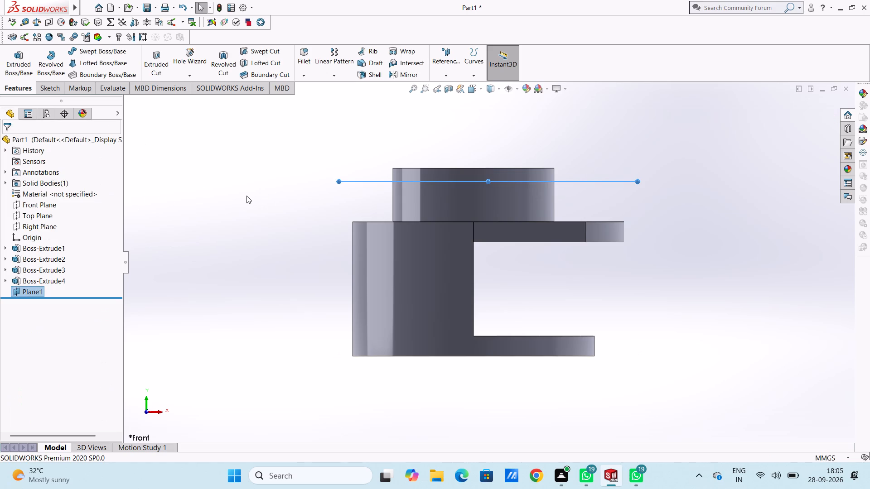
On the 130 mm offset plane, sketch two origin-centred circles over the raised ring's inner and outer edges, with radii 40 mm and 60 mm.
{"action": "key", "text": "ctrl+5"}
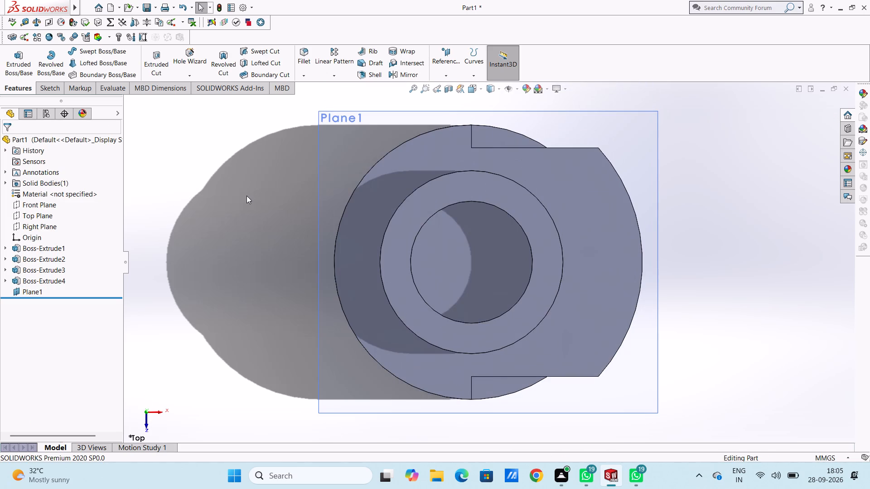
{"action": "scroll", "coordinate": [276, 198], "scroll_direction": "up", "scroll_amount": 3}
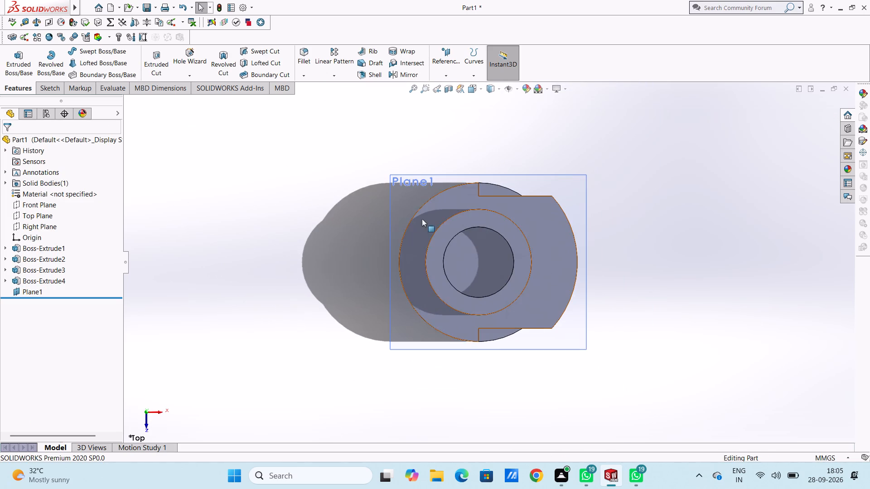
{"action": "left_click", "coordinate": [401, 201]}
{"action": "left_click", "coordinate": [440, 174]}
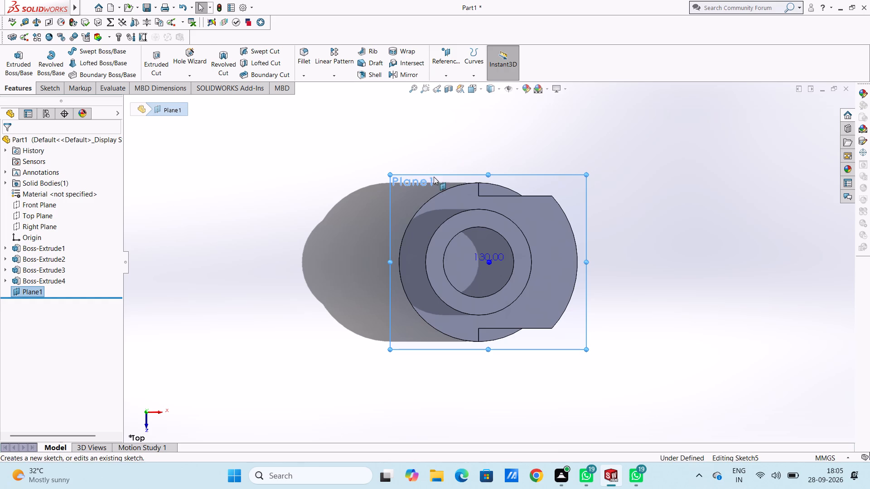
{"action": "left_click", "coordinate": [372, 191]}
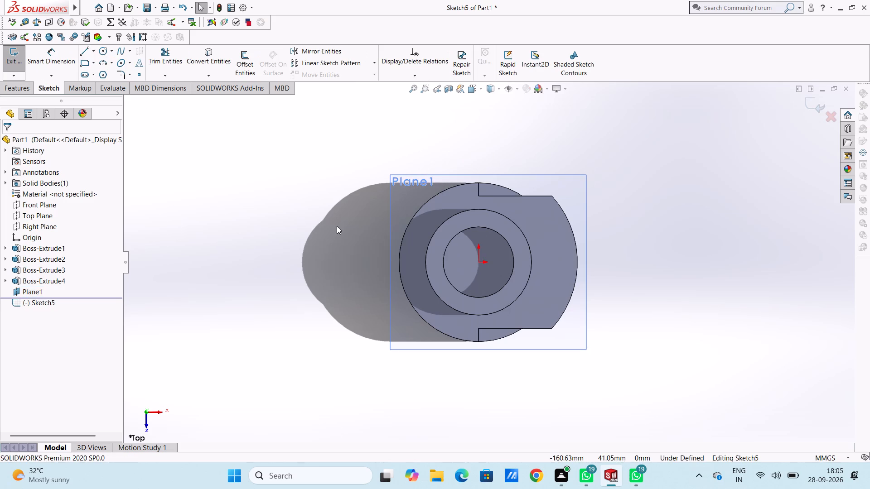
{"action": "scroll", "coordinate": [497, 212], "scroll_direction": "down", "scroll_amount": 1}
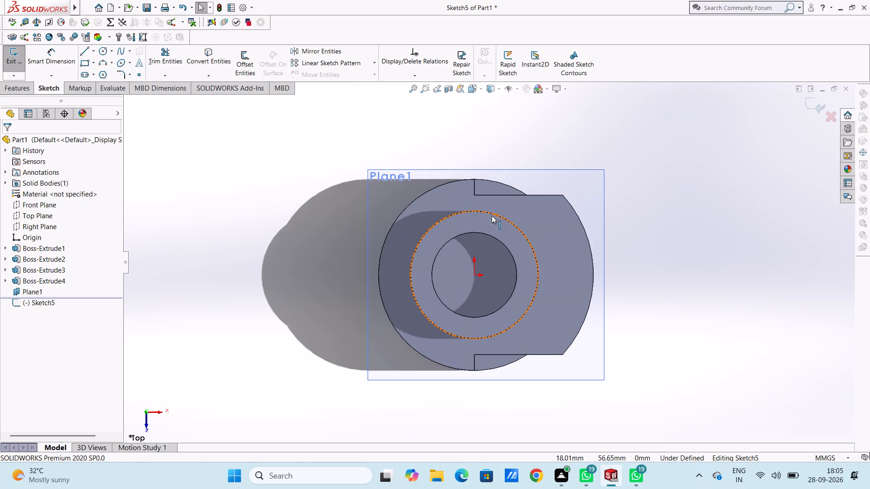
{"action": "left_click", "coordinate": [104, 51]}
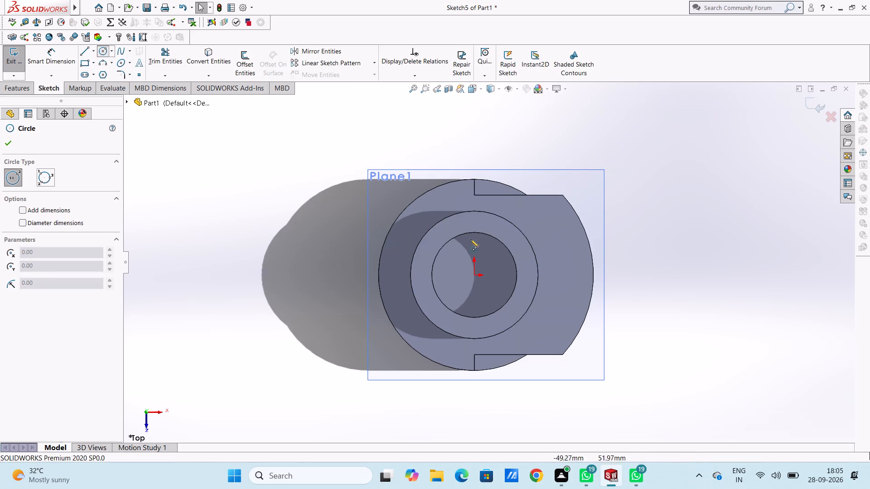
{"action": "left_click", "coordinate": [477, 276]}
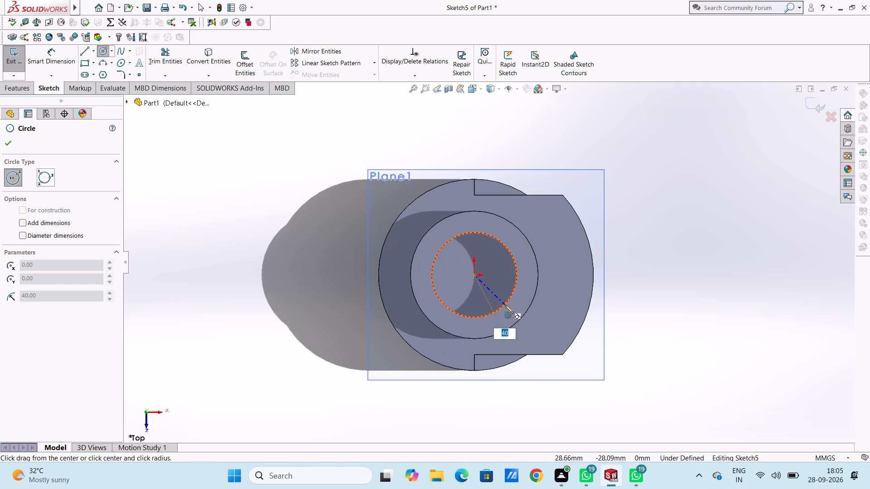
{"action": "left_click", "coordinate": [505, 305]}
{"action": "left_click", "coordinate": [473, 274]}
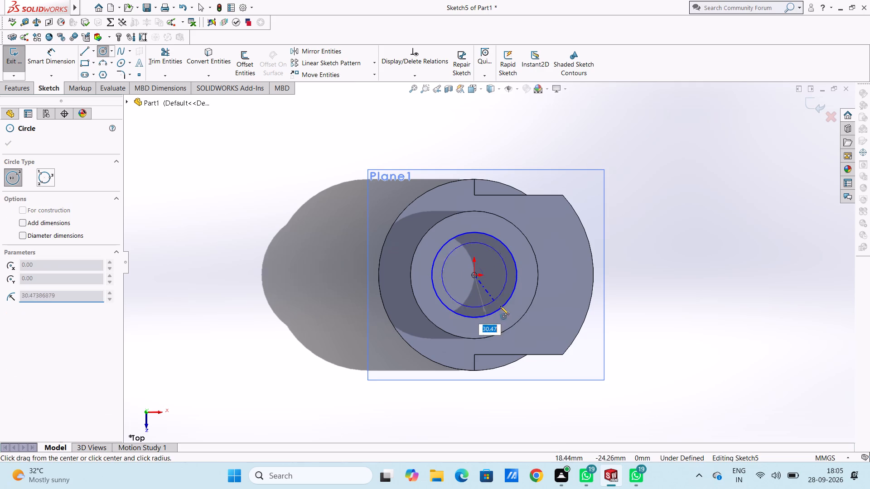
{"action": "left_click", "coordinate": [515, 324]}
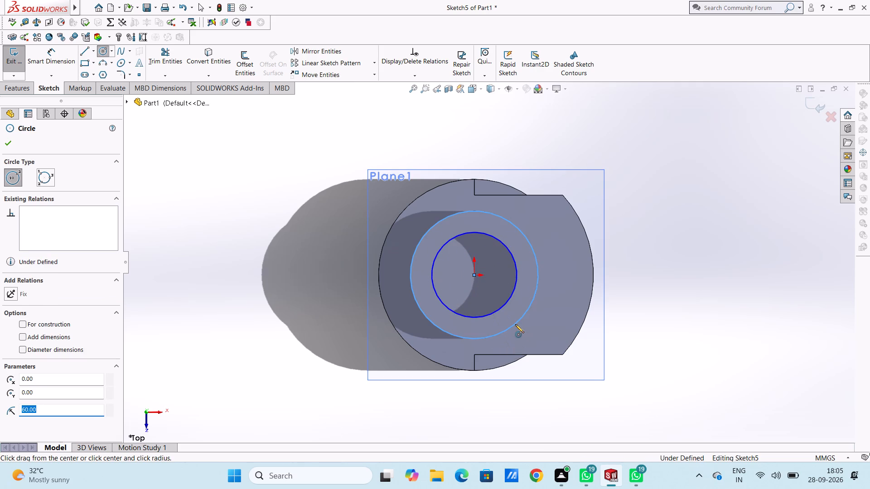
{"action": "key", "text": "Escape"}
{"action": "key", "text": "Escape"}
Dimension the diameters of the outer circle and the inner circle.
{"action": "scroll", "coordinate": [515, 324], "scroll_direction": "up", "scroll_amount": 3}
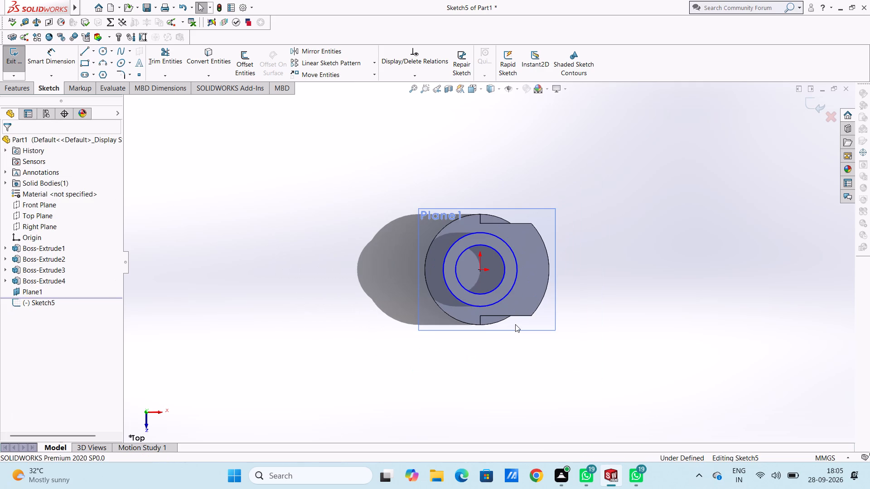
{"action": "left_click", "coordinate": [44, 63]}
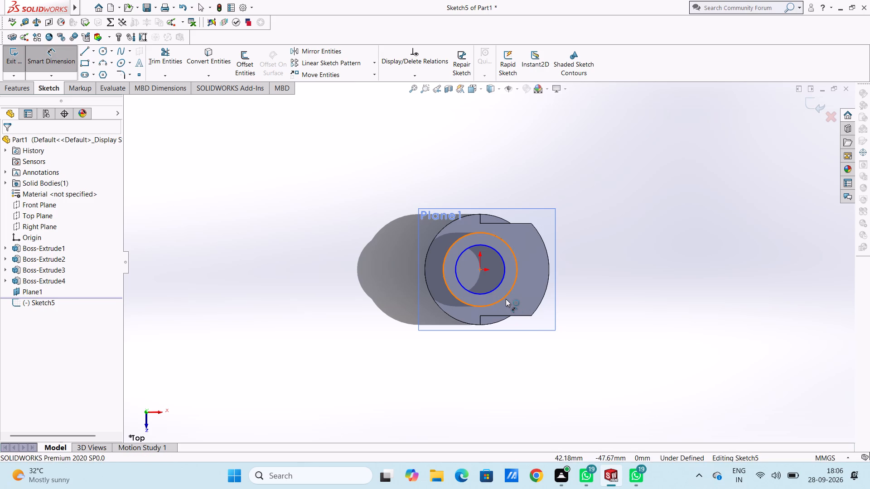
{"action": "left_click", "coordinate": [506, 298]}
{"action": "left_click", "coordinate": [630, 400]}
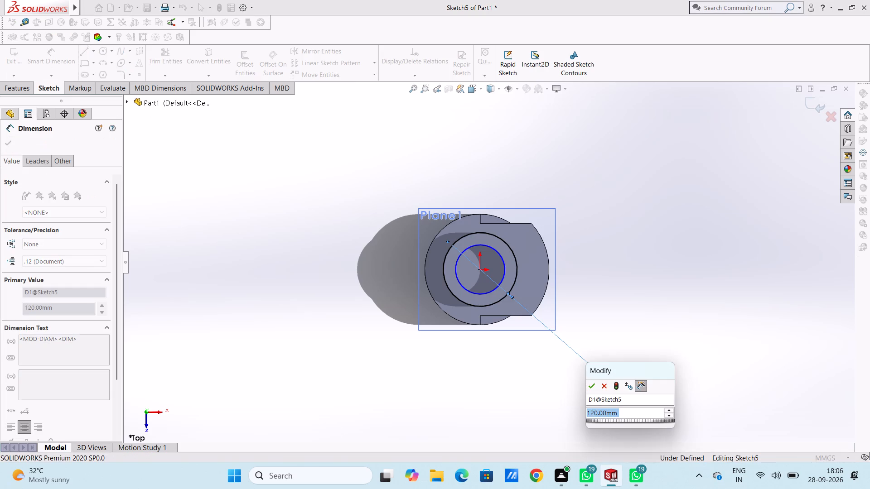
{"action": "left_click", "coordinate": [587, 387]}
{"action": "left_click", "coordinate": [546, 393]}
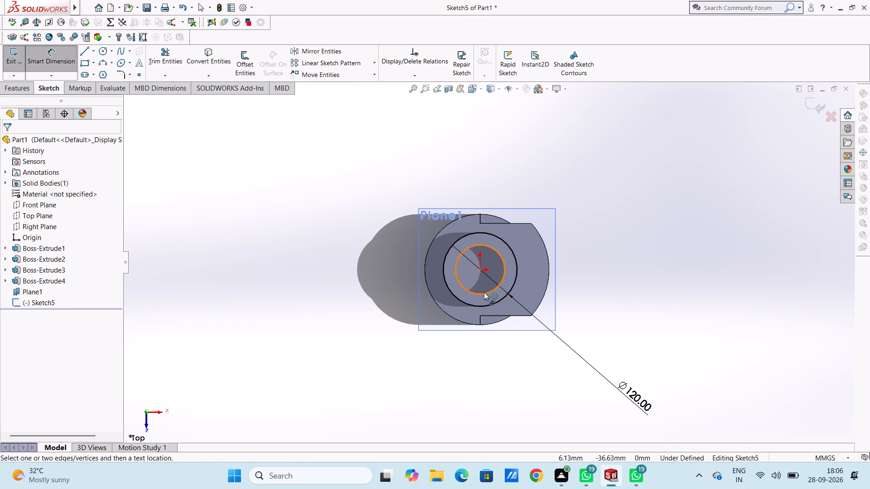
{"action": "left_click", "coordinate": [484, 292]}
{"action": "left_click", "coordinate": [284, 338]}
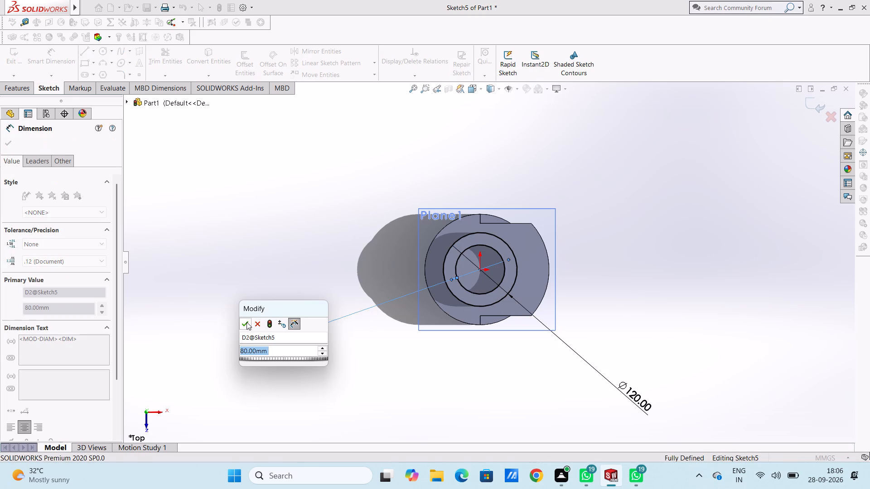
{"action": "left_click", "coordinate": [246, 321]}
{"action": "left_click", "coordinate": [289, 268]}
{"action": "key", "text": "Escape"}
{"action": "key", "text": "Escape"}
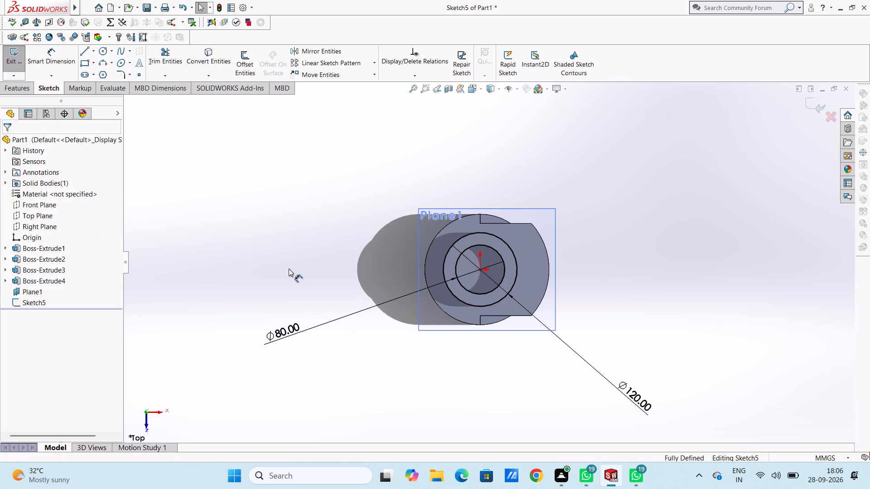
Draw a vertical line about 68 mm long from just outside the outer circle to the origin.
{"action": "scroll", "coordinate": [309, 260], "scroll_direction": "down", "scroll_amount": 1}
{"action": "scroll", "coordinate": [604, 263], "scroll_direction": "down", "scroll_amount": 3}
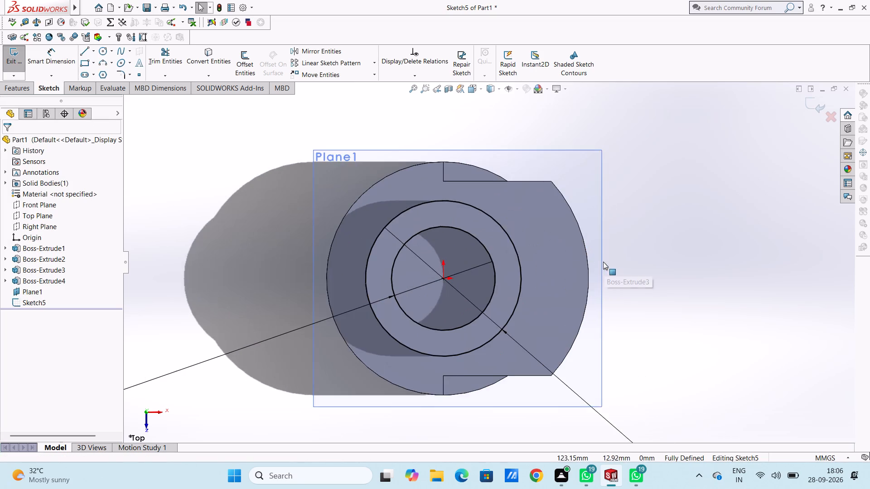
{"action": "scroll", "coordinate": [583, 261], "scroll_direction": "up", "scroll_amount": 2}
{"action": "scroll", "coordinate": [512, 253], "scroll_direction": "down", "scroll_amount": 3}
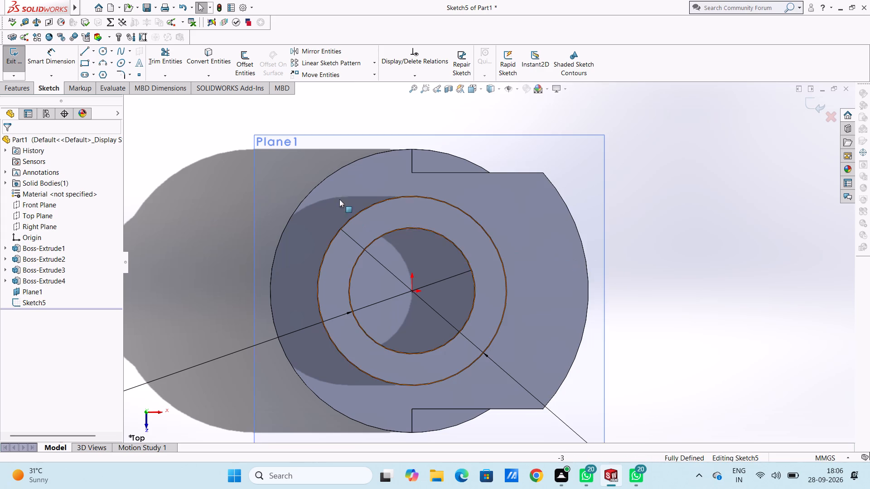
{"action": "left_click", "coordinate": [87, 53]}
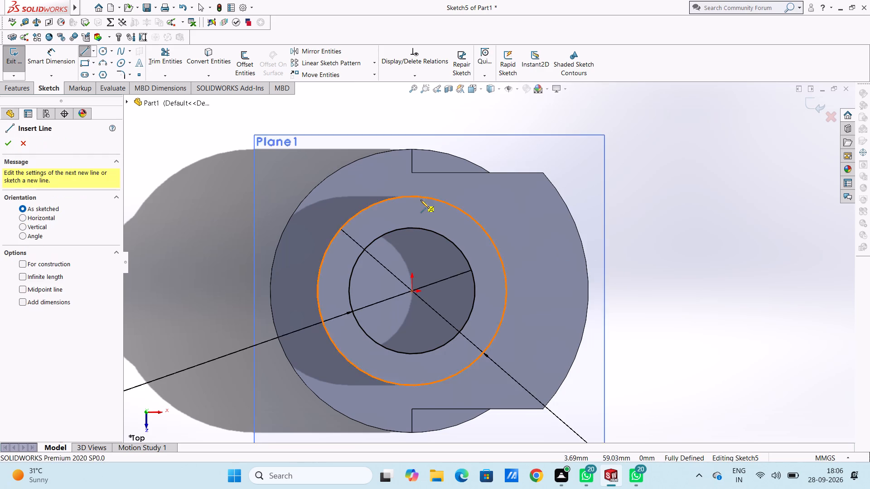
{"action": "left_click", "coordinate": [412, 183]}
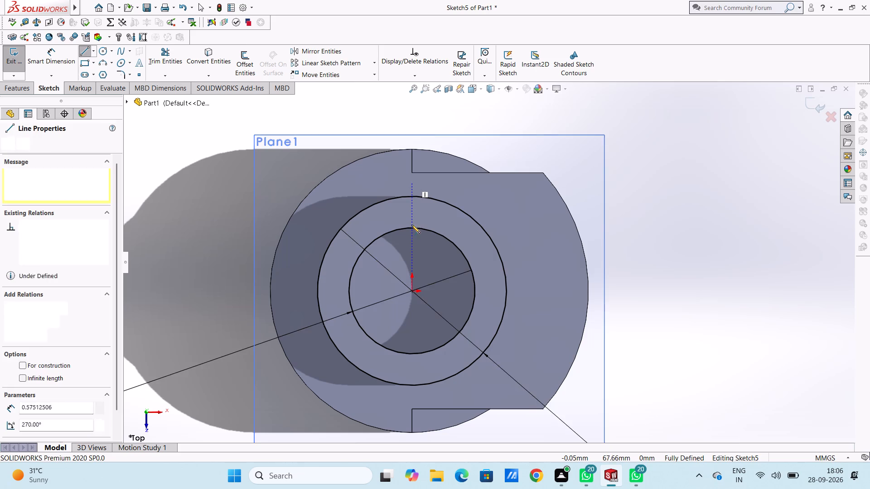
{"action": "left_click", "coordinate": [413, 289]}
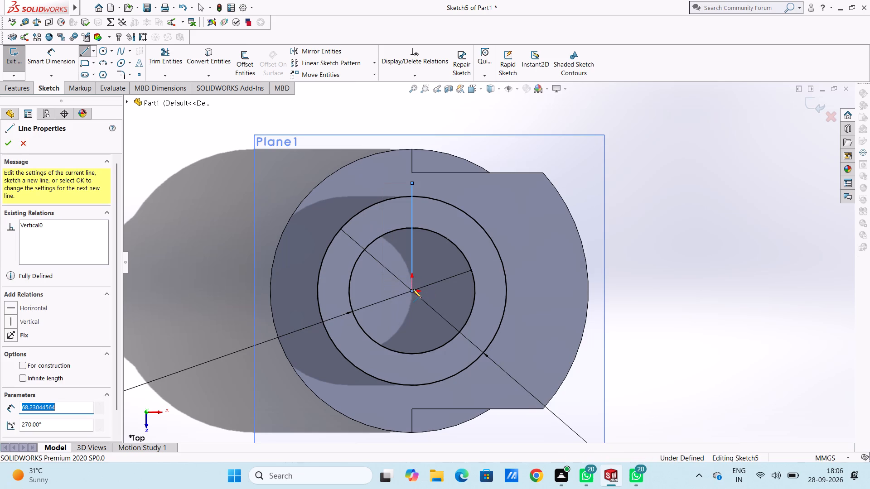
{"action": "key", "text": "Escape"}
{"action": "key", "text": "Escape"}
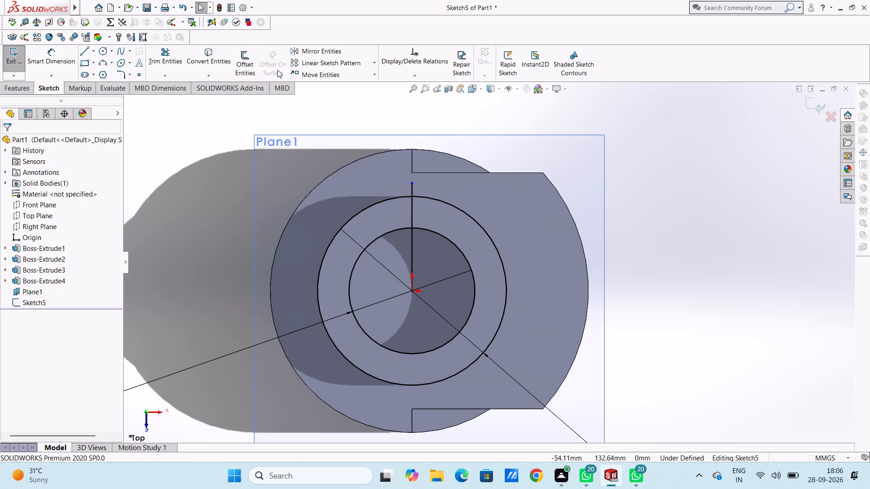
Offset the vertical line by 10 mm bi-directionally, with dimensions added.
{"action": "left_click", "coordinate": [248, 55]}
{"action": "left_click", "coordinate": [410, 211]}
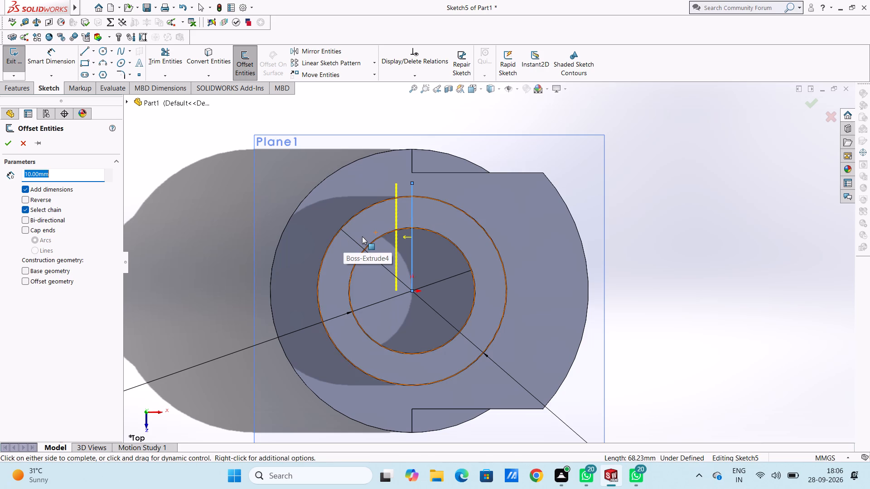
{"action": "left_click", "coordinate": [24, 221]}
{"action": "left_click", "coordinate": [12, 148]}
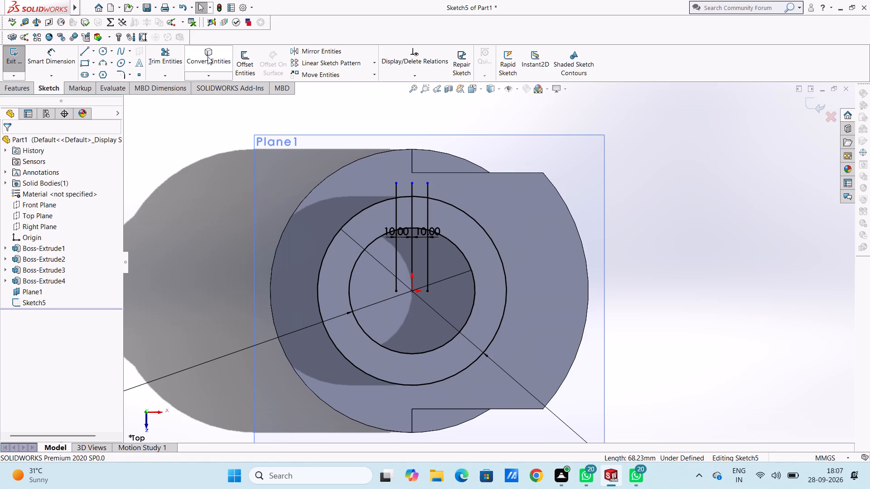
Trim the three vertical lines outside the outer circle and inside the inner circle, and remove the remaining centre line segment.
{"action": "left_click", "coordinate": [161, 54]}
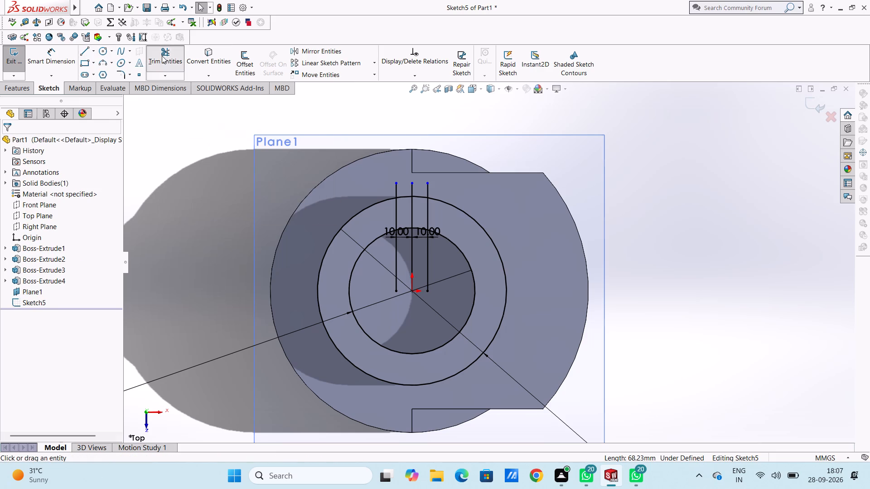
{"action": "left_click", "coordinate": [396, 191]}
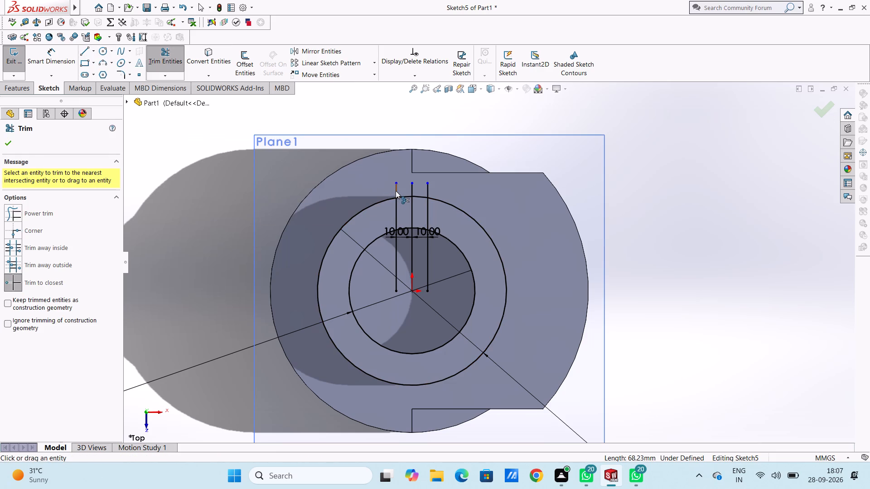
{"action": "left_click", "coordinate": [414, 186]}
{"action": "left_click", "coordinate": [429, 189]}
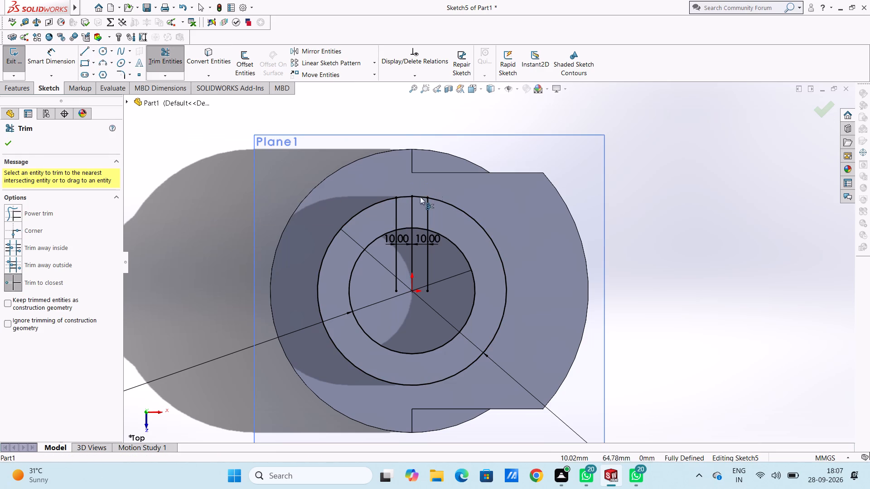
{"action": "left_click", "coordinate": [396, 249]}
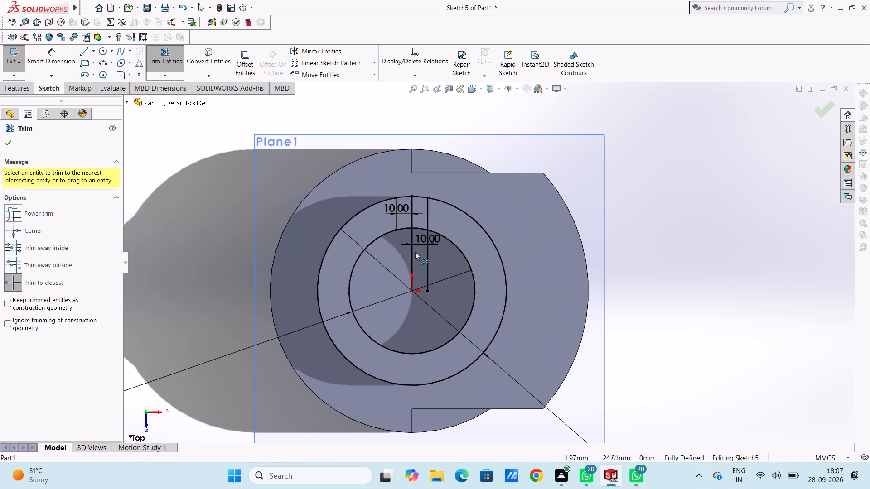
{"action": "left_click", "coordinate": [413, 252]}
{"action": "left_click", "coordinate": [427, 256]}
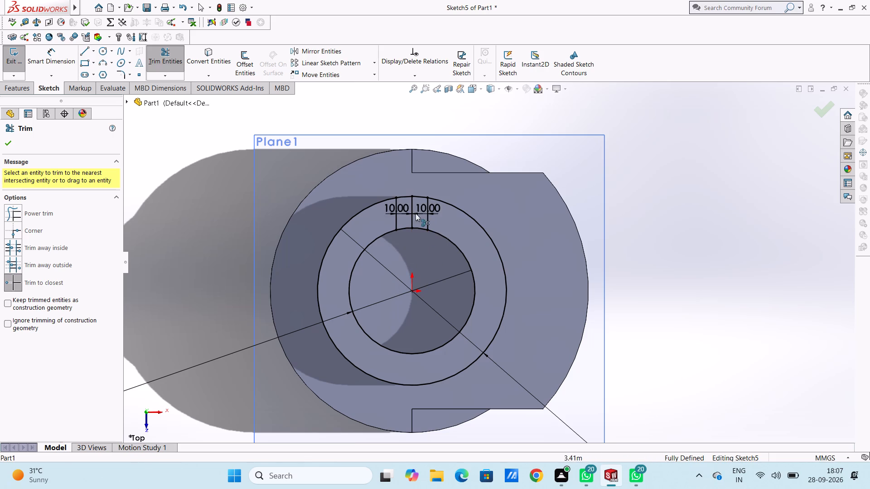
{"action": "left_click", "coordinate": [411, 214]}
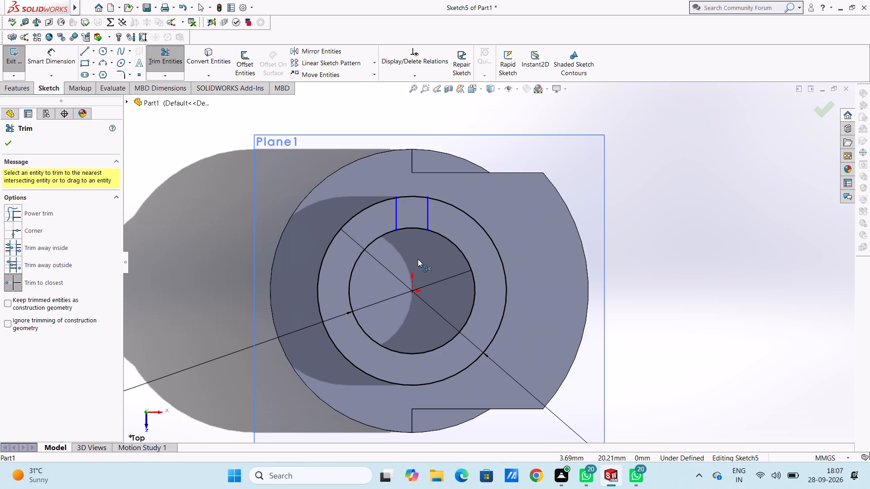
{"action": "key", "text": "Escape"}
{"action": "key", "text": "Escape"}
Dimension the length of the trimmed line on the negative X side, between the two circles.
{"action": "scroll", "coordinate": [418, 259], "scroll_direction": "up", "scroll_amount": 3}
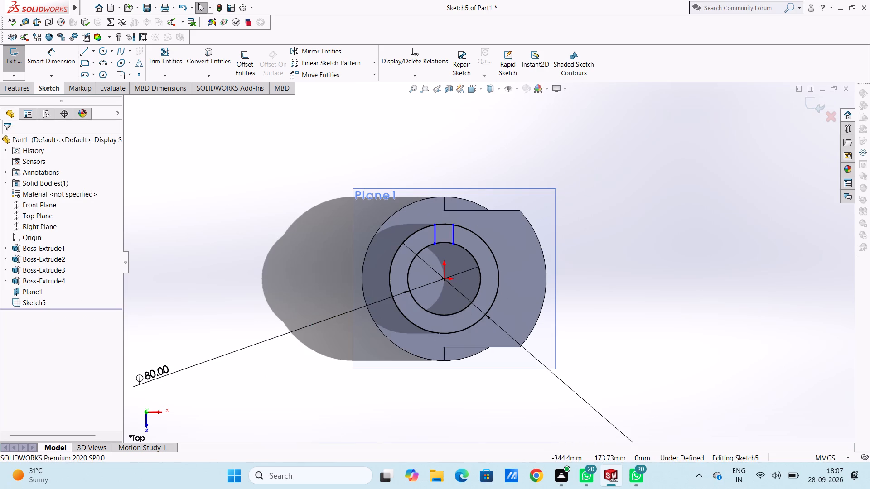
{"action": "left_click", "coordinate": [42, 63]}
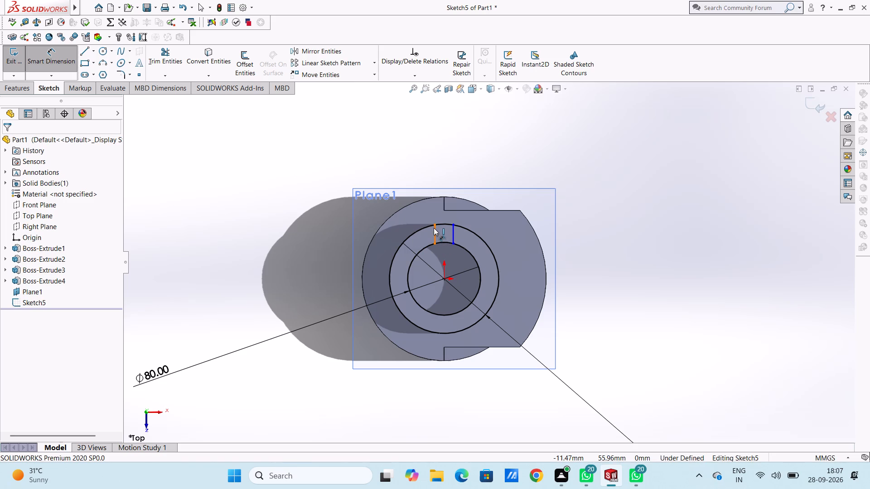
{"action": "left_click", "coordinate": [434, 228]}
{"action": "left_click", "coordinate": [280, 217]}
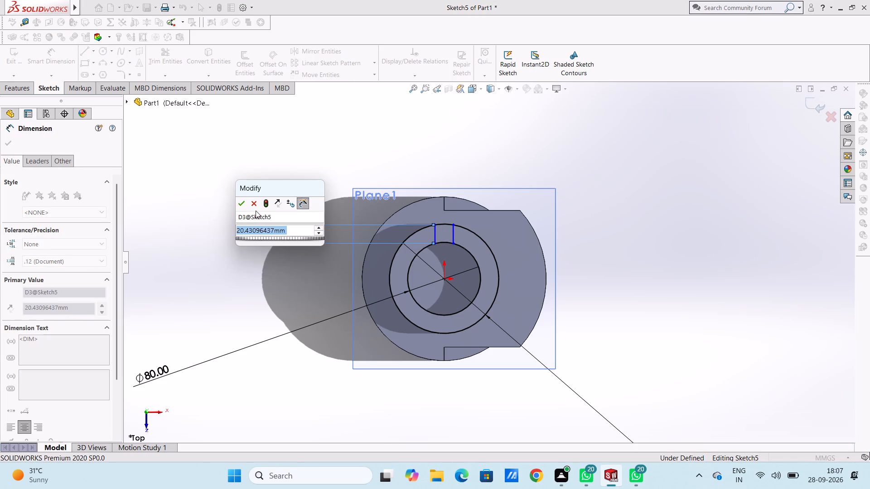
{"action": "left_click", "coordinate": [242, 201]}
{"action": "left_click", "coordinate": [222, 209]}
Dimension the spacing between the two short parallel lines that bridge the inner and outer circles.
{"action": "scroll", "coordinate": [473, 265], "scroll_direction": "down", "scroll_amount": 3}
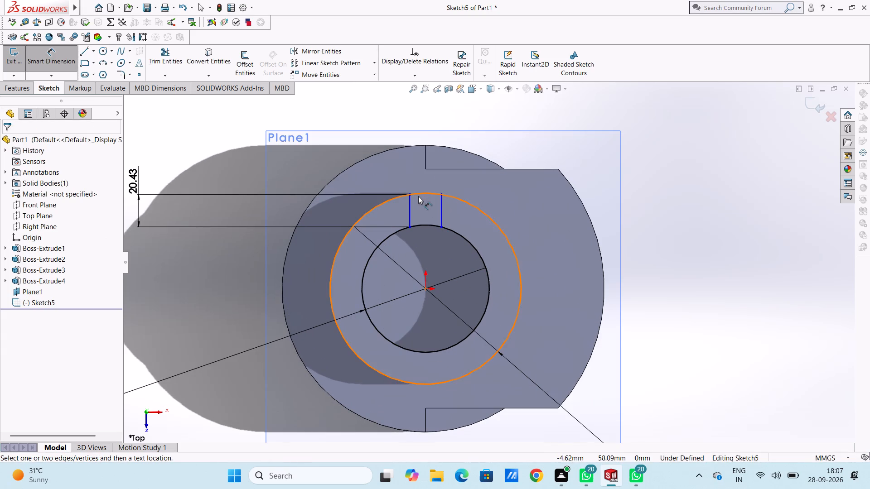
{"action": "left_click", "coordinate": [410, 206]}
{"action": "left_click", "coordinate": [442, 205]}
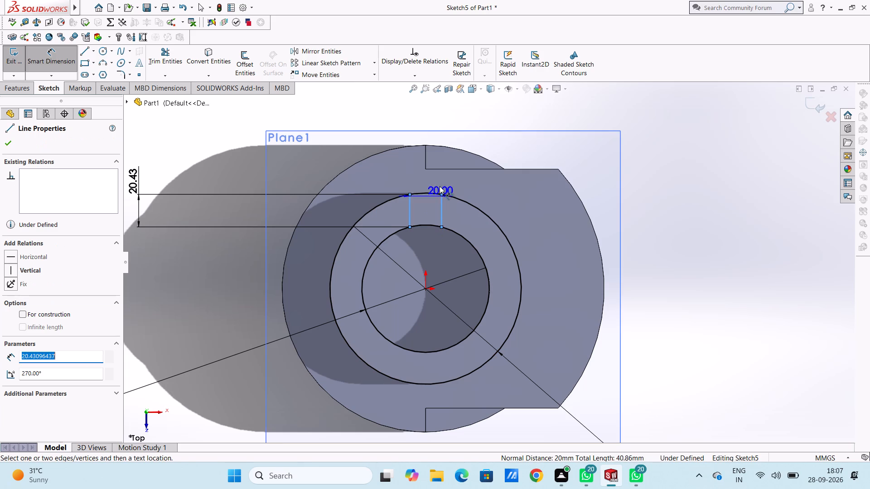
{"action": "scroll", "coordinate": [438, 142], "scroll_direction": "up", "scroll_amount": 4}
{"action": "left_click", "coordinate": [462, 126]}
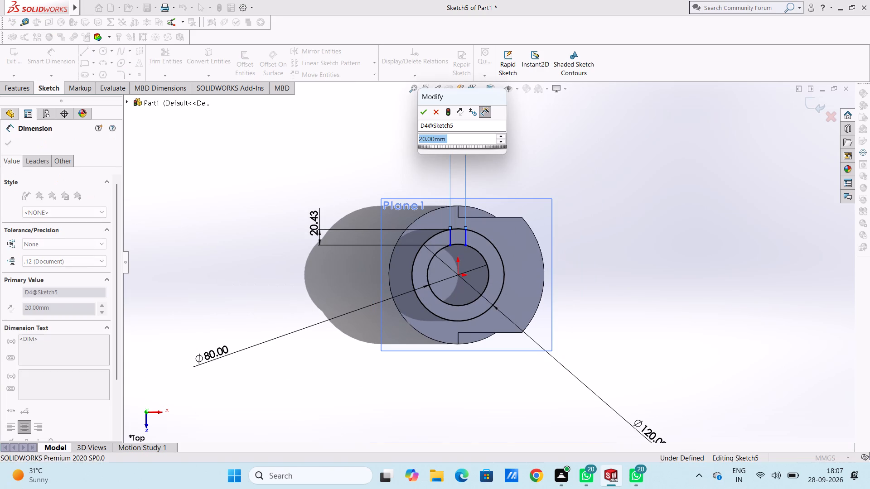
{"action": "left_click", "coordinate": [423, 112]}
{"action": "left_click", "coordinate": [373, 134]}
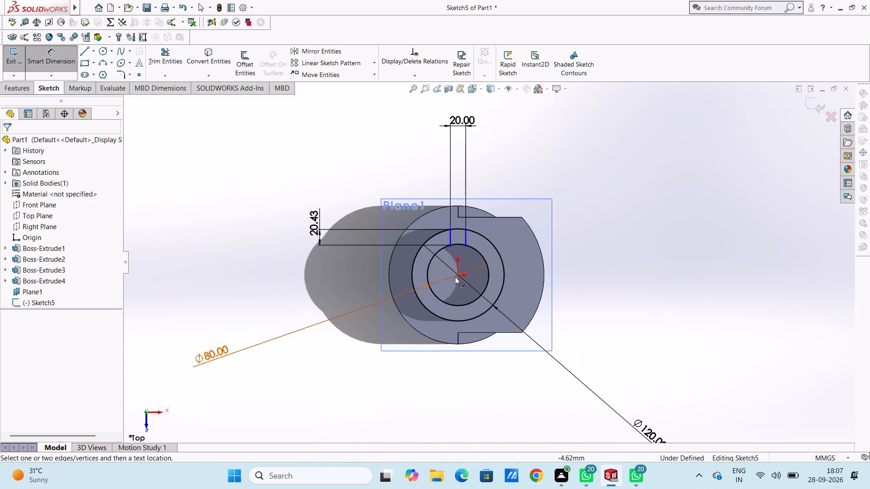
Dimension the vertical distance from the origin to the outer endpoint of the short line on the negative X side.
{"action": "left_click", "coordinate": [457, 274]}
{"action": "left_click", "coordinate": [449, 231]}
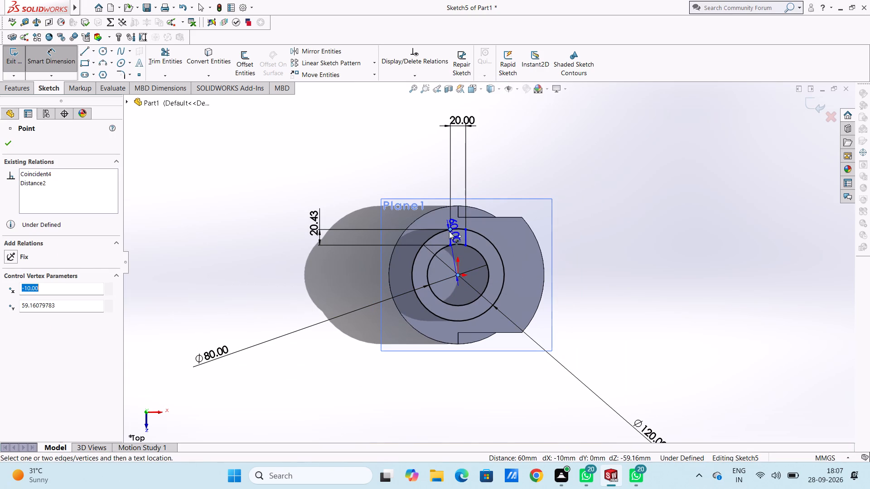
{"action": "left_click", "coordinate": [689, 254]}
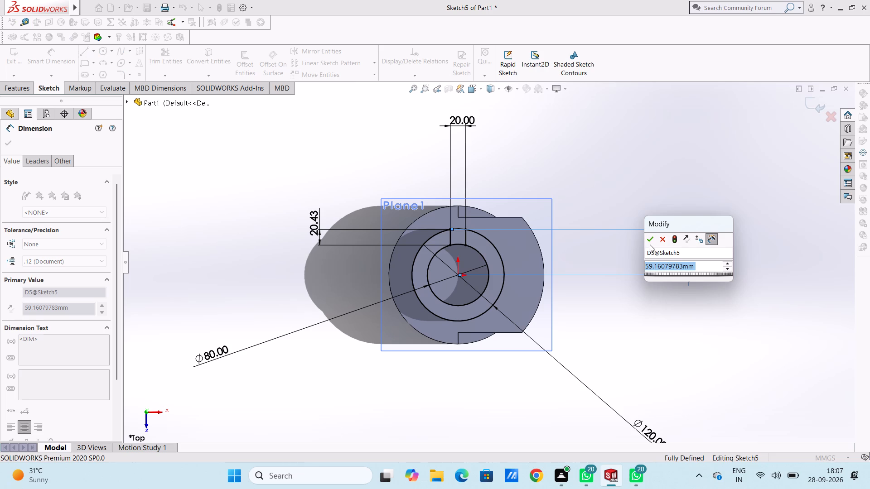
{"action": "left_click", "coordinate": [650, 244]}
{"action": "left_click", "coordinate": [610, 241]}
{"action": "key", "text": "Escape"}
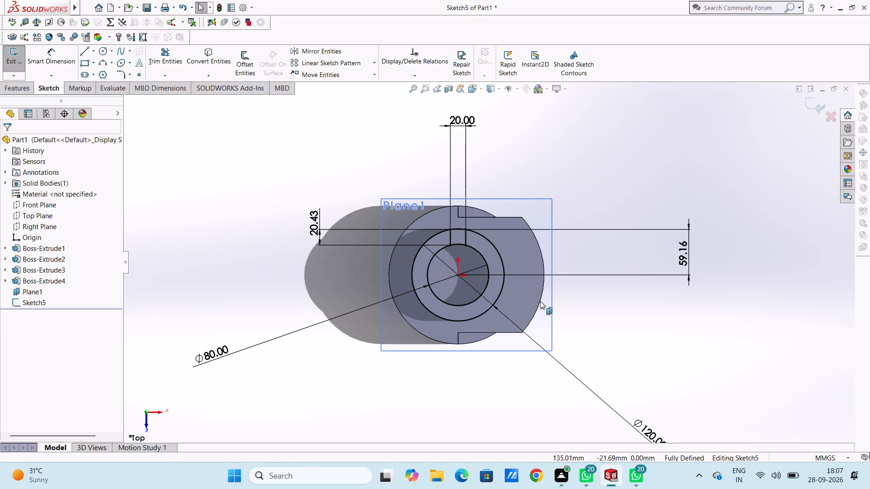
{"action": "key", "text": "Escape"}
Circular-pattern the two short lines about the origin with 4 equally spaced instances over 360 degrees.
{"action": "scroll", "coordinate": [526, 302], "scroll_direction": "down", "scroll_amount": 4}
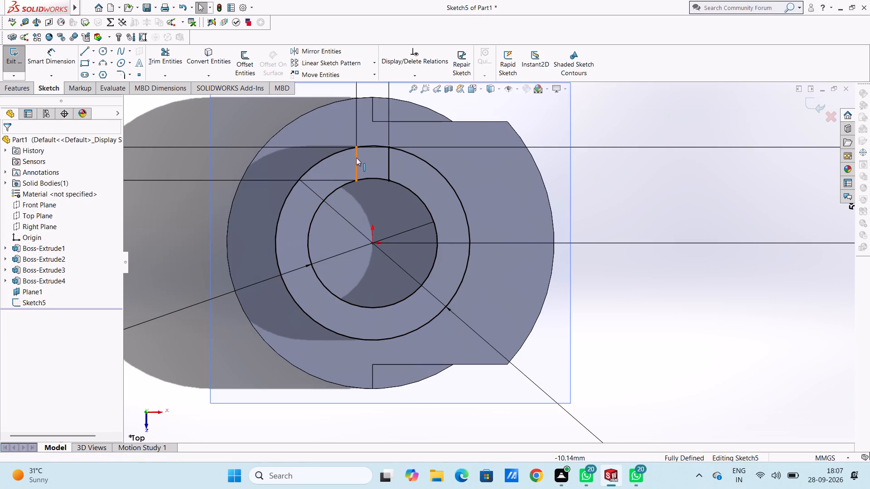
{"action": "left_click", "coordinate": [356, 158]}
{"action": "left_click", "coordinate": [387, 172], "text": "ctrl"}
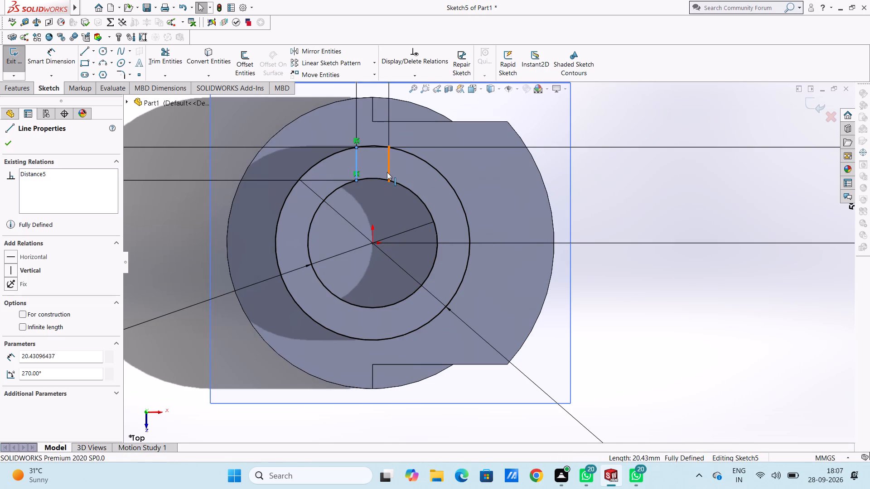
{"action": "left_click", "coordinate": [377, 65]}
{"action": "left_click", "coordinate": [374, 84]}
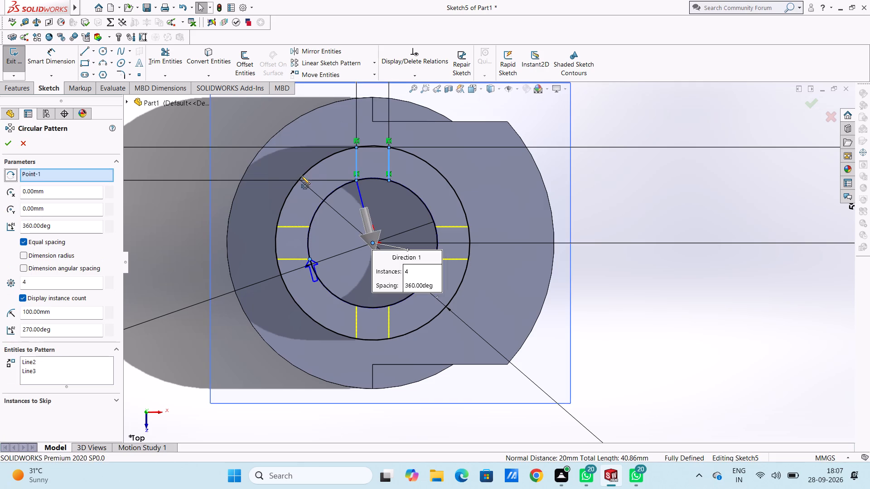
{"action": "left_click", "coordinate": [6, 144]}
{"action": "scroll", "coordinate": [180, 225], "scroll_direction": "up", "scroll_amount": 3}
{"action": "left_click", "coordinate": [214, 230]}
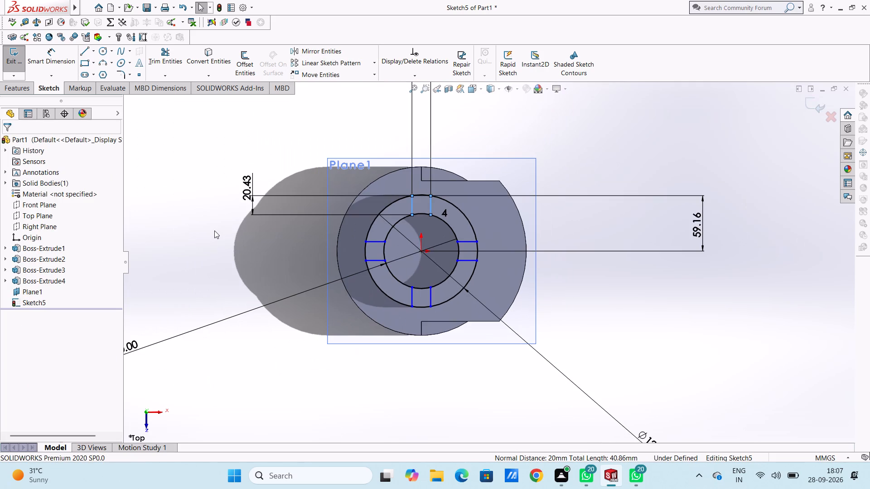
Trim the inner and outer circle arcs between each of the four line pairs, leaving four separate closed ring segments.
{"action": "left_click", "coordinate": [169, 50]}
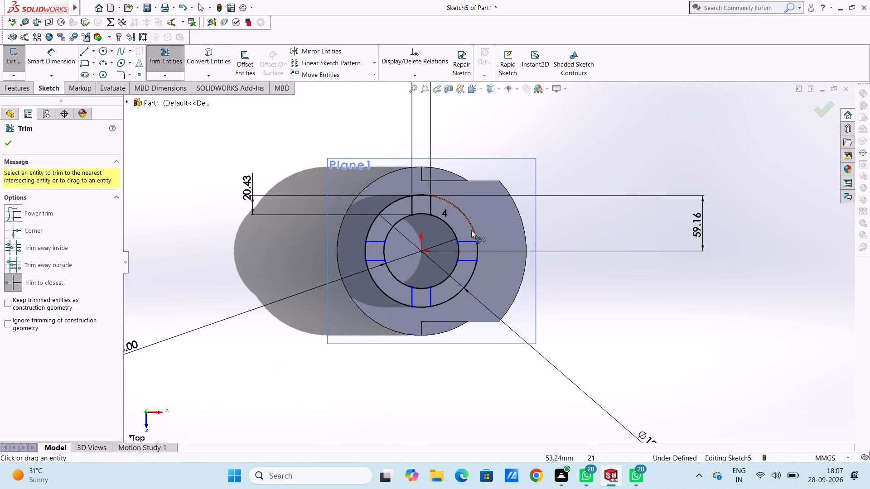
{"action": "scroll", "coordinate": [465, 227], "scroll_direction": "down", "scroll_amount": 2}
{"action": "left_click", "coordinate": [403, 213]}
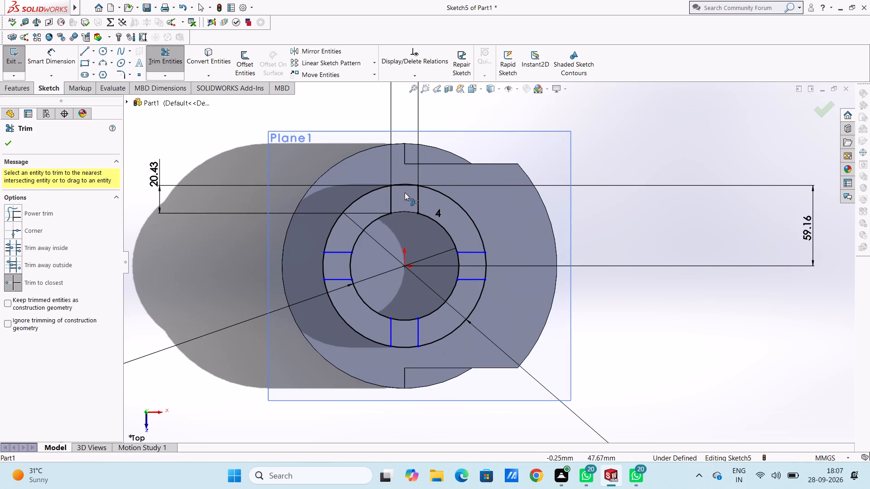
{"action": "left_click", "coordinate": [405, 186]}
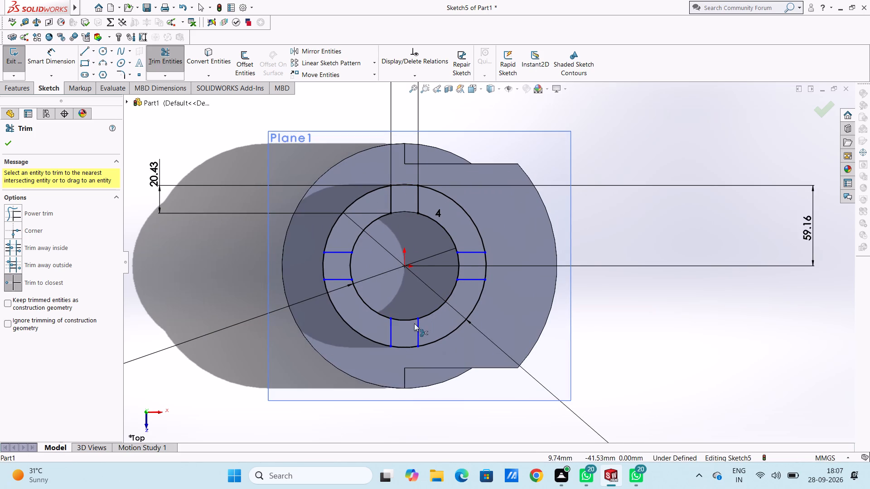
{"action": "left_click", "coordinate": [409, 321]}
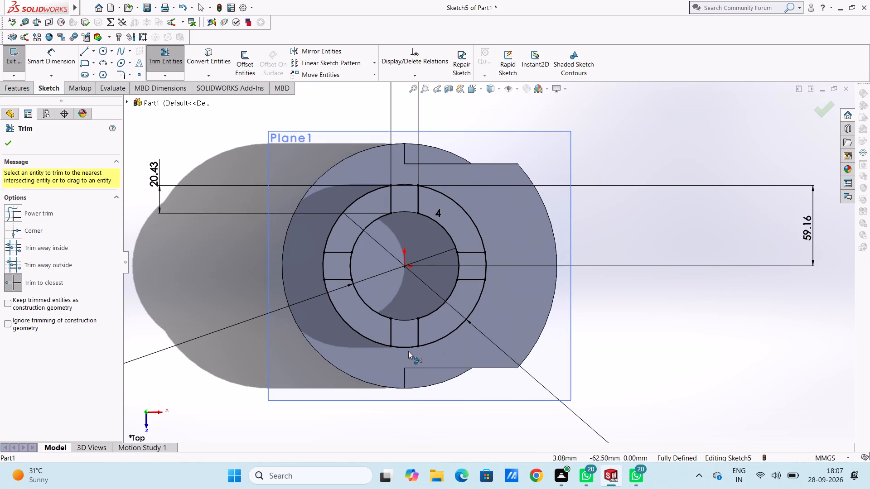
{"action": "left_click", "coordinate": [407, 349]}
{"action": "left_click", "coordinate": [351, 263]}
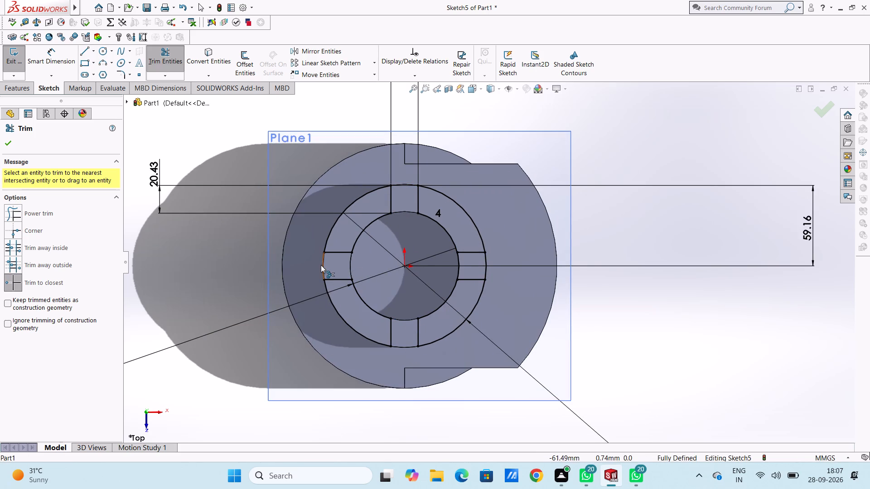
{"action": "double_click", "coordinate": [322, 266]}
{"action": "left_click", "coordinate": [354, 269]}
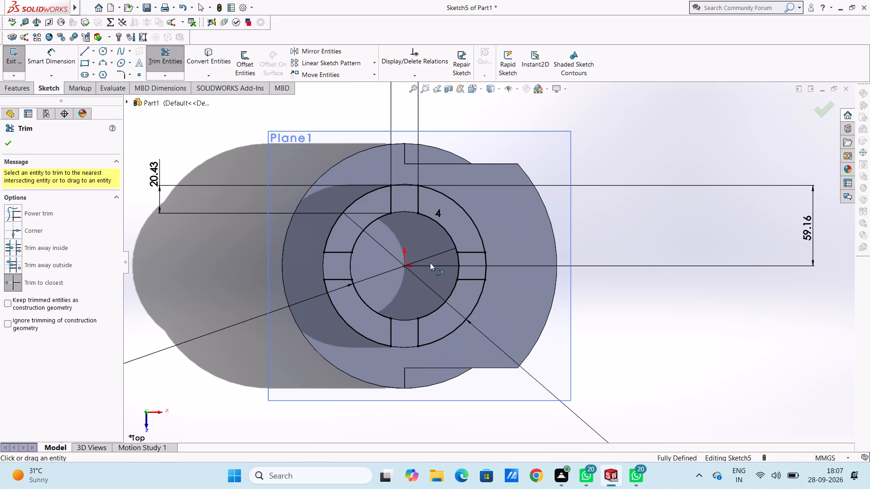
{"action": "left_click", "coordinate": [458, 270]}
{"action": "double_click", "coordinate": [458, 269]}
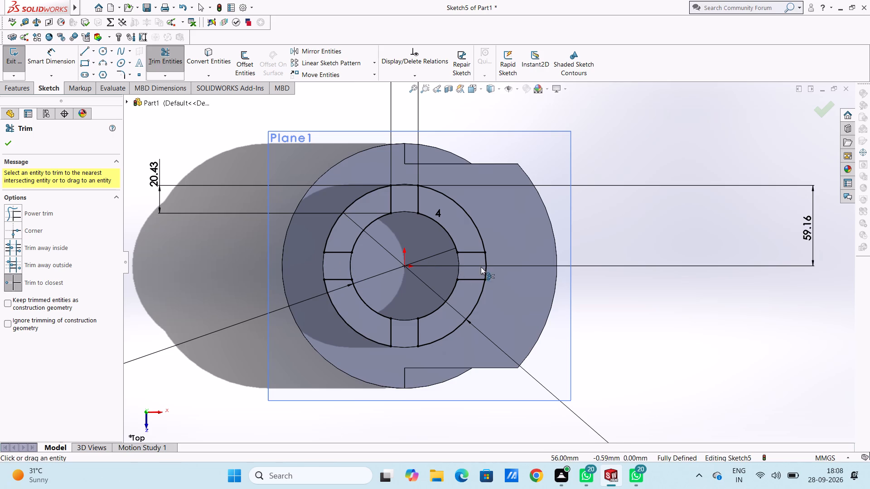
{"action": "triple_click", "coordinate": [486, 269]}
{"action": "double_click", "coordinate": [486, 269]}
{"action": "key", "text": "Escape"}
{"action": "key", "text": "Escape"}
Cut-extrude the four ring segments to a blind depth of 30 mm from the sketch plane.
{"action": "middle_click_drag", "start_coordinate": [597, 318], "coordinate": [607, 250]}
{"action": "scroll", "coordinate": [599, 316], "scroll_direction": "up", "scroll_amount": 1}
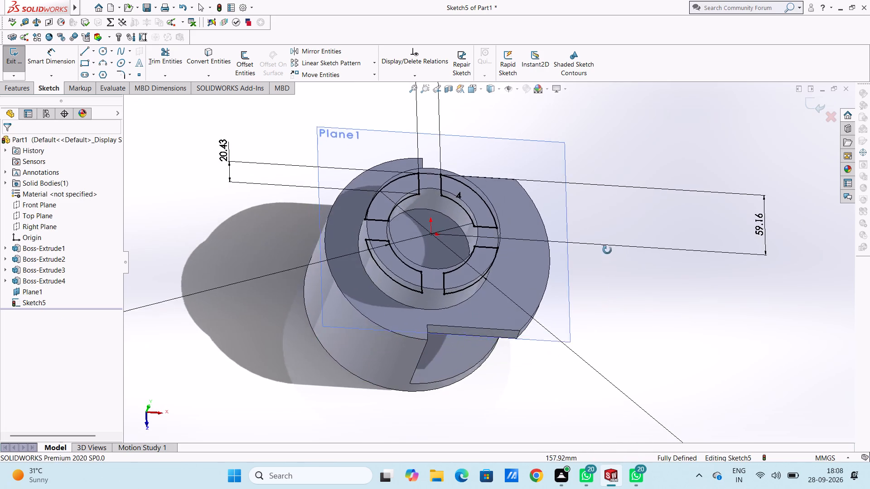
{"action": "middle_click_drag", "start_coordinate": [607, 250], "coordinate": [587, 199]}
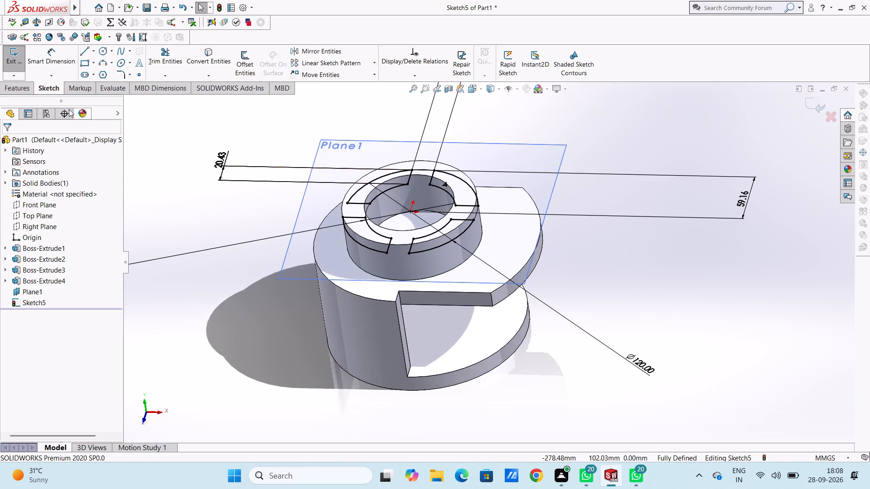
{"action": "left_click", "coordinate": [22, 90]}
{"action": "left_click", "coordinate": [161, 58]}
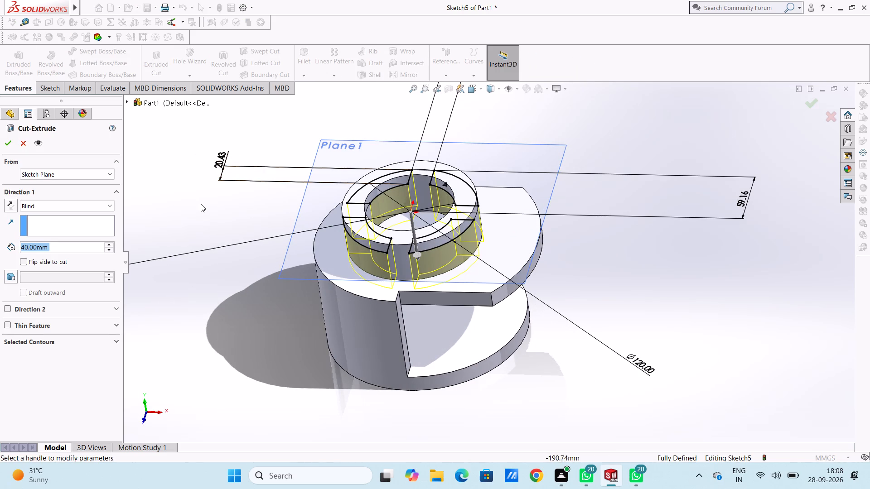
{"action": "type", "text": "30"}
{"action": "key", "text": "Return"}
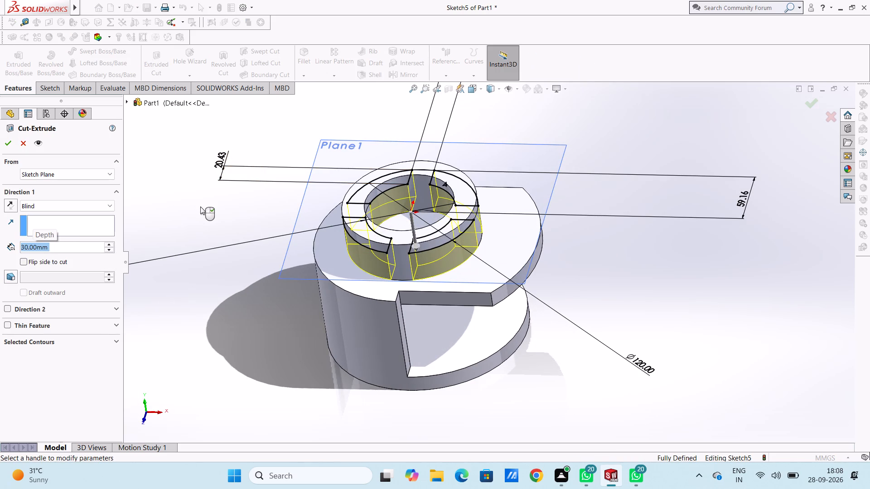
{"action": "left_click", "coordinate": [7, 144]}
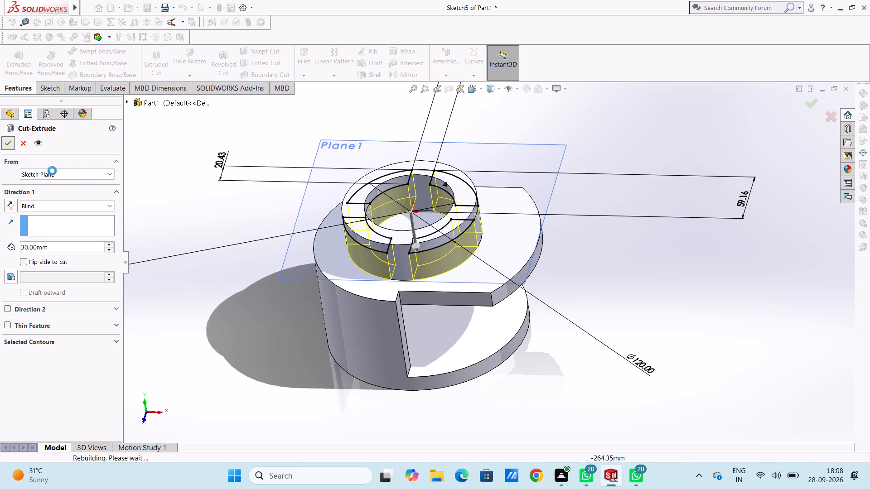
{"action": "left_click", "coordinate": [207, 231]}
Hide the offset reference plane Plane1.
{"action": "middle_click_drag", "start_coordinate": [203, 220], "coordinate": [243, 206]}
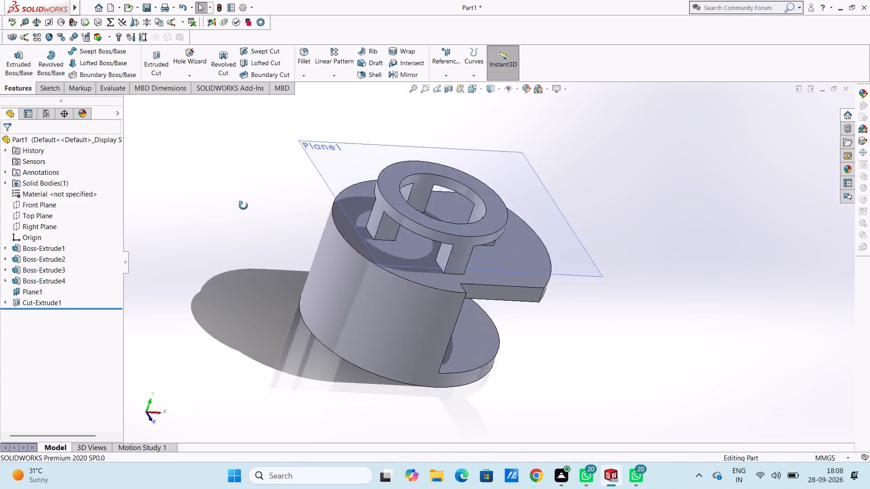
{"action": "middle_click_drag", "start_coordinate": [243, 206], "coordinate": [221, 215]}
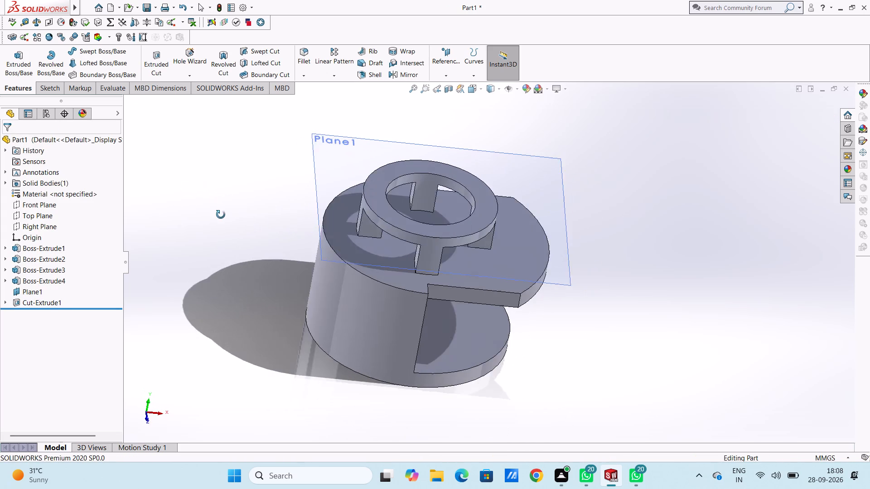
{"action": "middle_click_drag", "start_coordinate": [221, 215], "coordinate": [210, 213]}
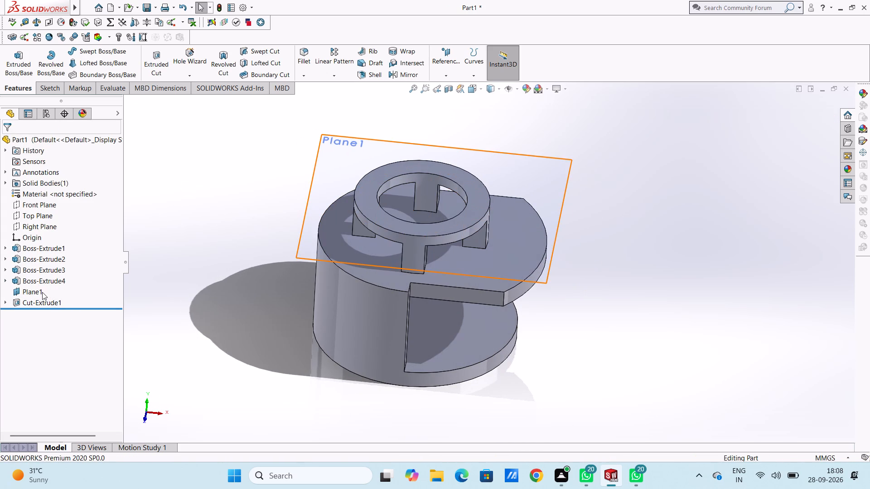
{"action": "left_click", "coordinate": [42, 292]}
{"action": "left_click", "coordinate": [64, 283]}
{"action": "left_click", "coordinate": [193, 261]}
Examine the four posts and the openings under the raised ring from several angles.
{"action": "middle_click_drag", "start_coordinate": [286, 240], "coordinate": [279, 238]}
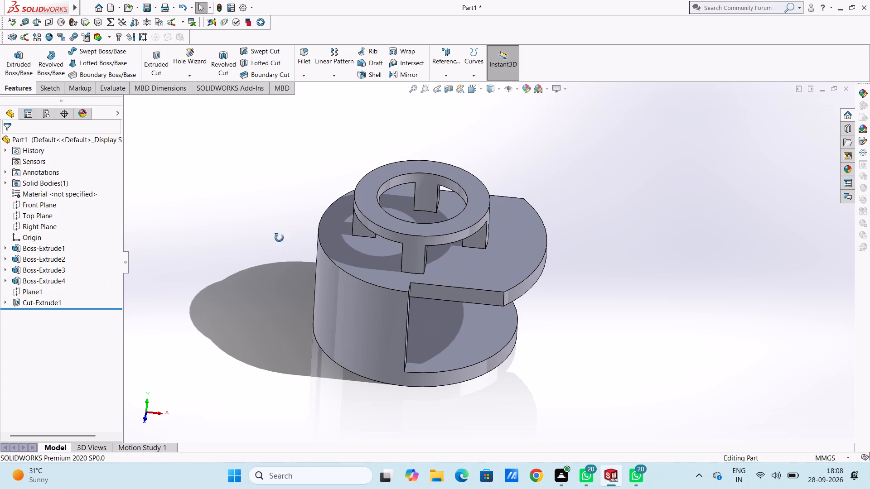
{"action": "middle_click_drag", "start_coordinate": [279, 238], "coordinate": [264, 235]}
{"action": "middle_click_drag", "start_coordinate": [303, 224], "coordinate": [253, 223]}
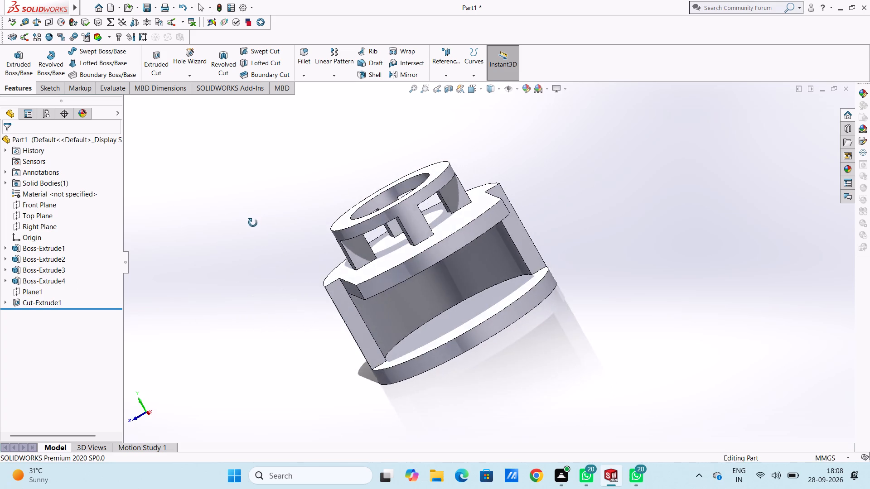
{"action": "middle_click_drag", "start_coordinate": [253, 223], "coordinate": [302, 267]}
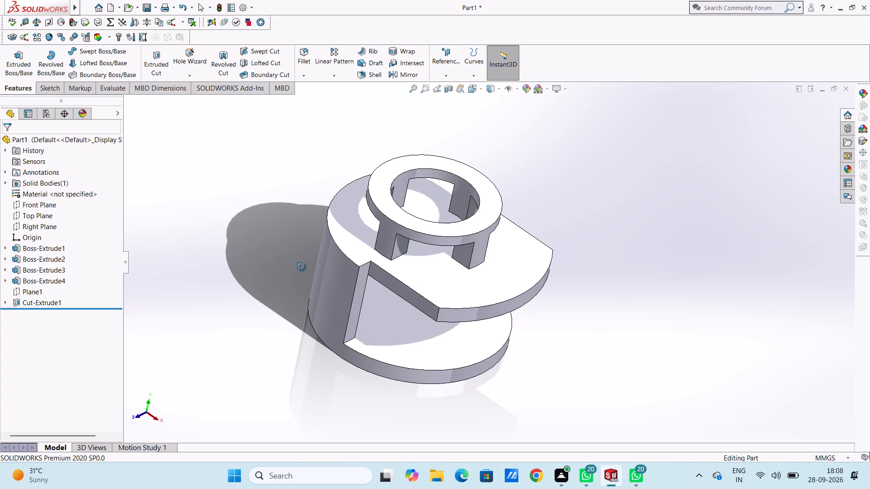
{"action": "middle_click_drag", "start_coordinate": [302, 267], "coordinate": [275, 191]}
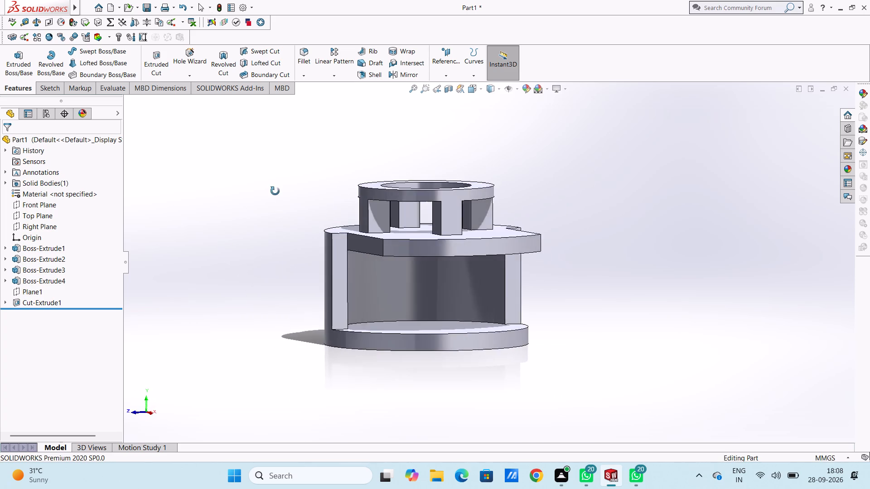
{"action": "middle_click_drag", "start_coordinate": [275, 191], "coordinate": [333, 334]}
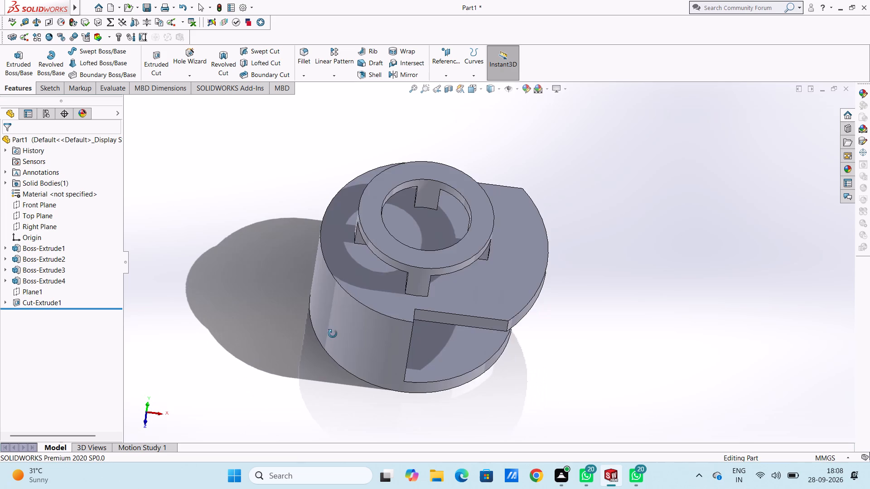
{"action": "middle_click_drag", "start_coordinate": [333, 334], "coordinate": [331, 340]}
Start a new sketch on the top face of the raised ring, viewed from the top.
{"action": "key", "text": "ctrl+5"}
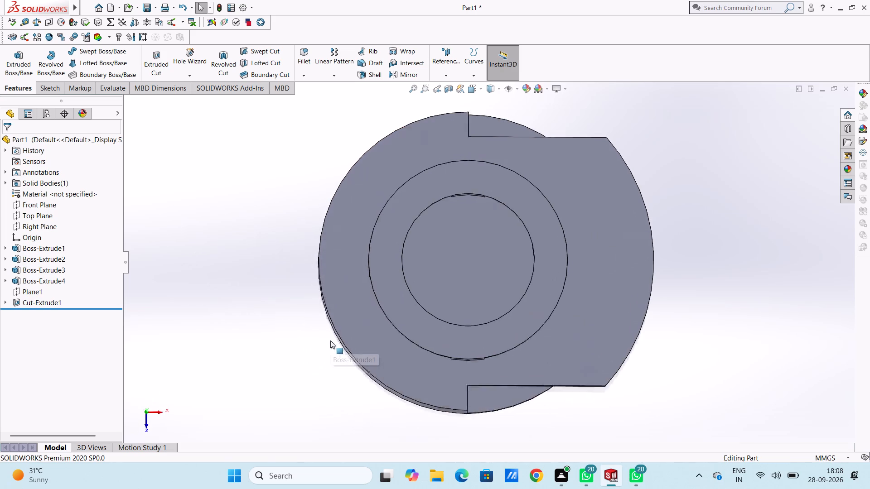
{"action": "scroll", "coordinate": [261, 236], "scroll_direction": "up", "scroll_amount": 3}
{"action": "scroll", "coordinate": [627, 256], "scroll_direction": "down", "scroll_amount": 1}
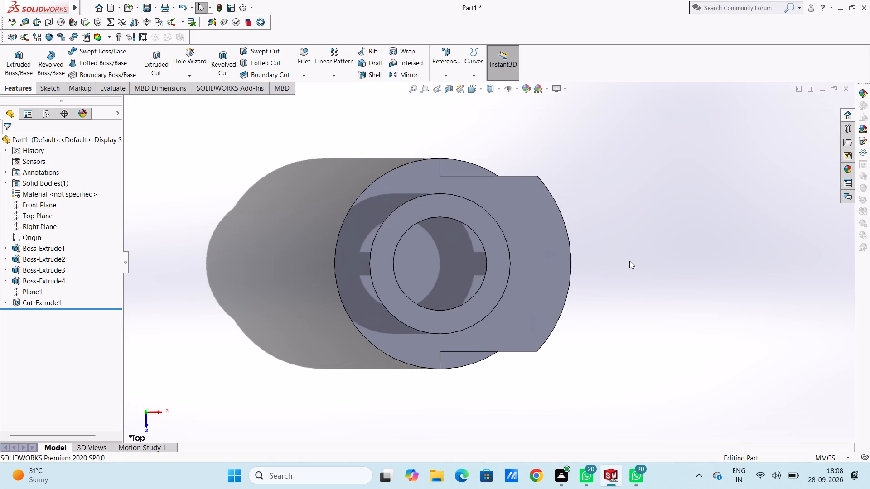
{"action": "left_click", "coordinate": [490, 231]}
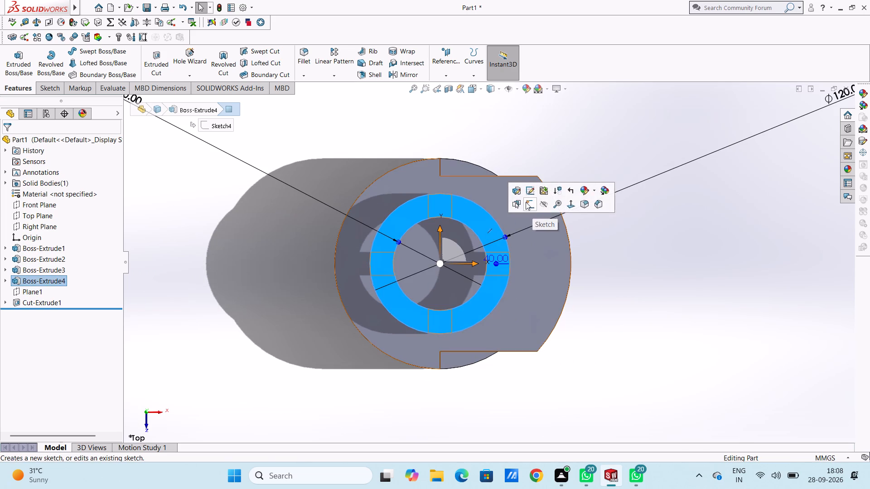
{"action": "left_click", "coordinate": [526, 202]}
{"action": "left_click", "coordinate": [557, 139]}
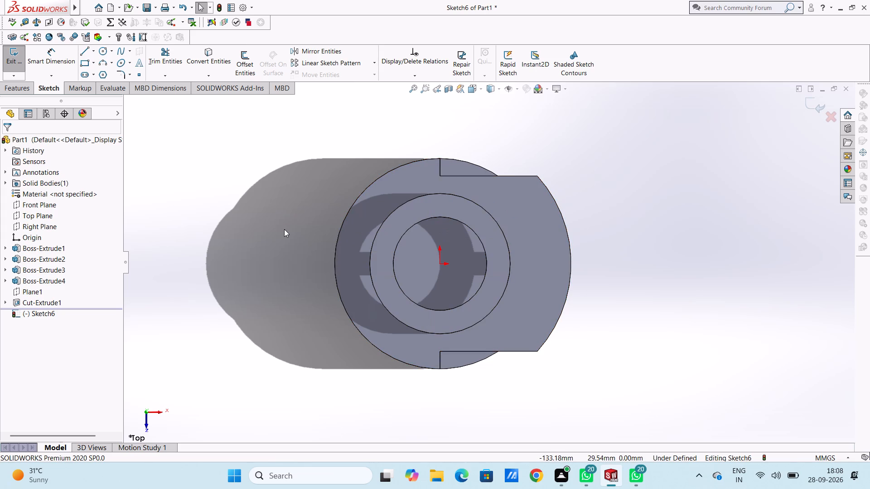
{"action": "middle_click_drag", "start_coordinate": [284, 229], "coordinate": [327, 167]}
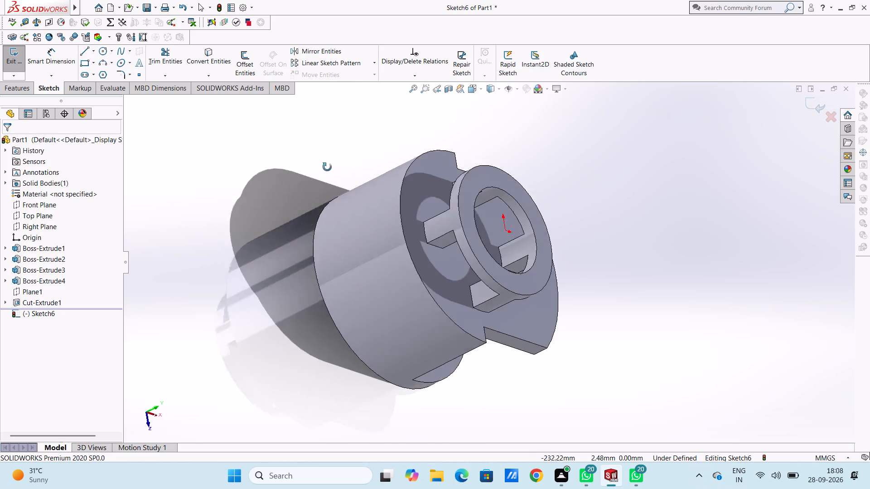
{"action": "middle_click_drag", "start_coordinate": [327, 167], "coordinate": [282, 152]}
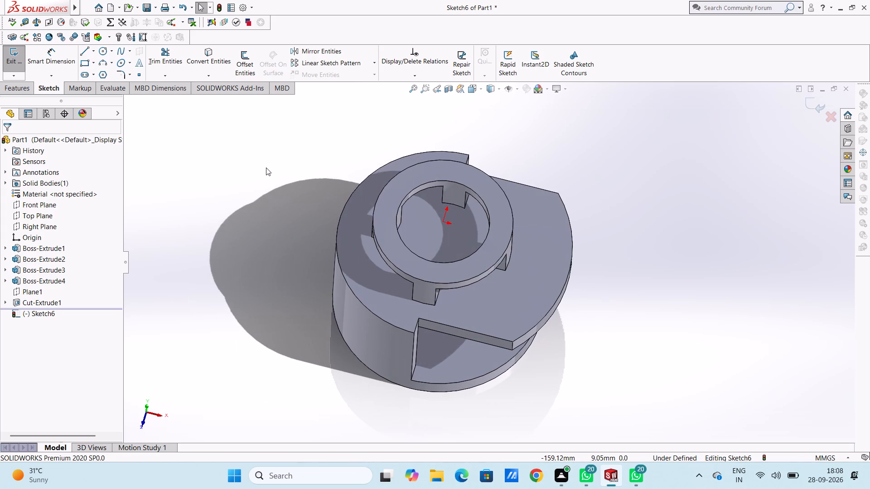
{"action": "key", "text": "ctrl+5"}
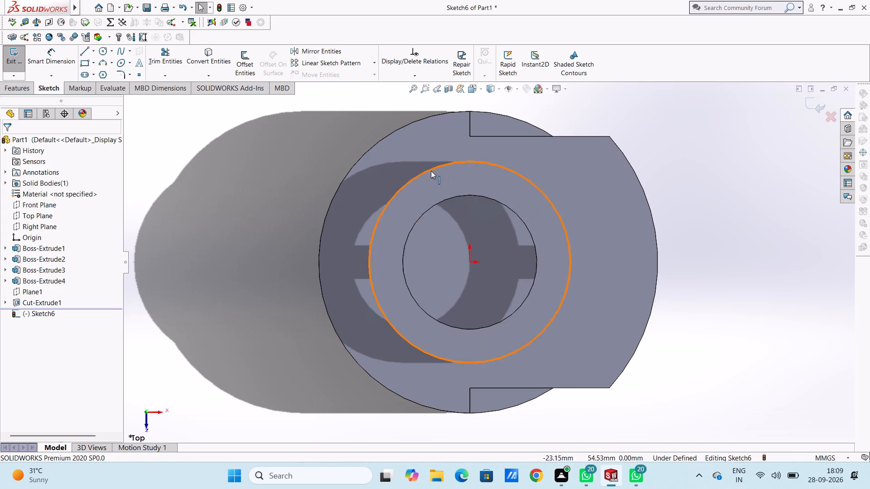
{"action": "left_click", "coordinate": [426, 187]}
{"action": "left_click_drag", "start_coordinate": [166, 158], "coordinate": [169, 163]}
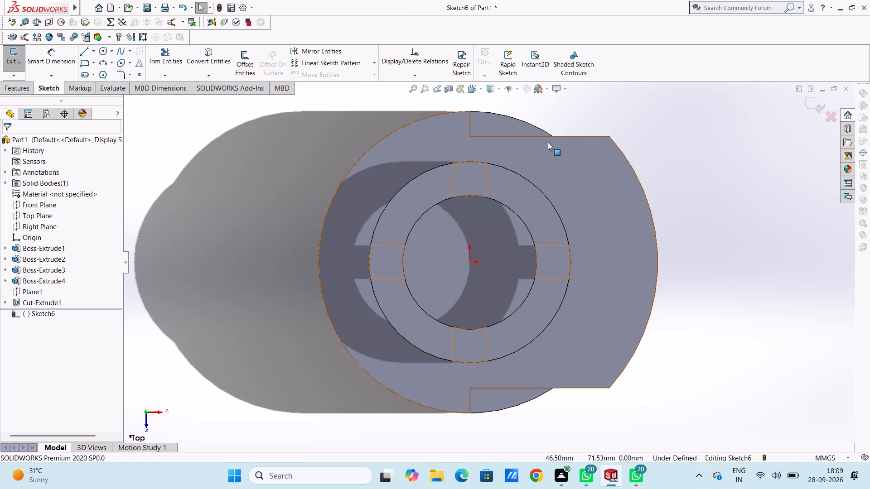
Draw two concentric circles centred on the origin, one of radius 40 mm on the ring's inner edge and one of radius 20 mm.
{"action": "left_click", "coordinate": [100, 48]}
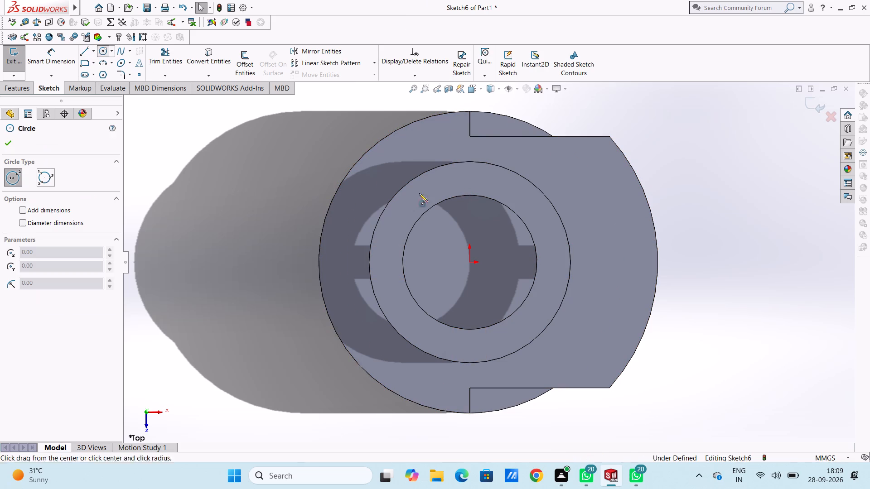
{"action": "left_click", "coordinate": [468, 264]}
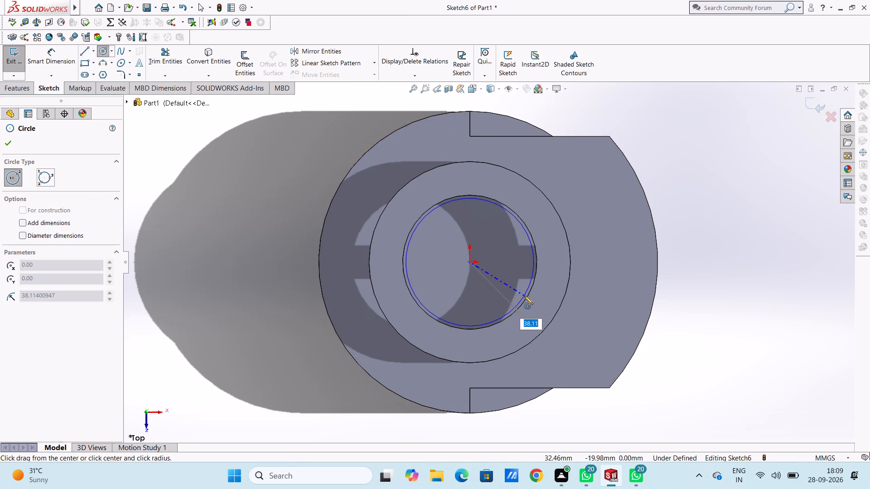
{"action": "left_click", "coordinate": [527, 300]}
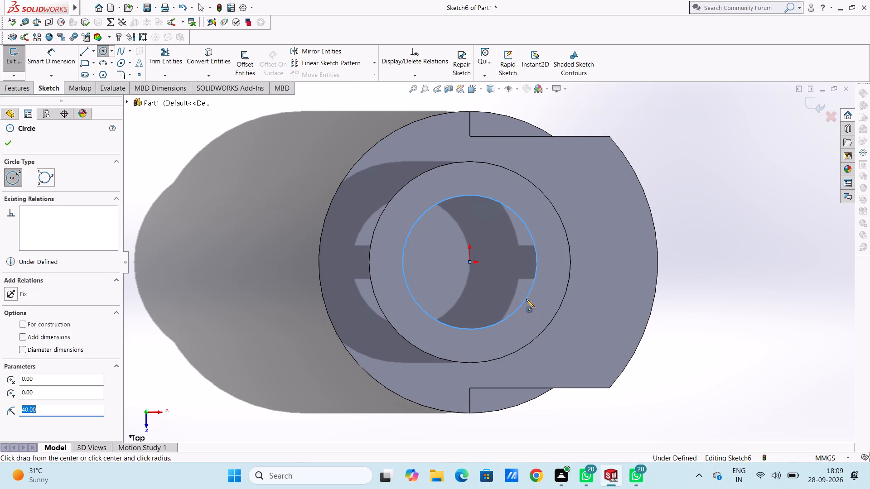
{"action": "left_click", "coordinate": [470, 261]}
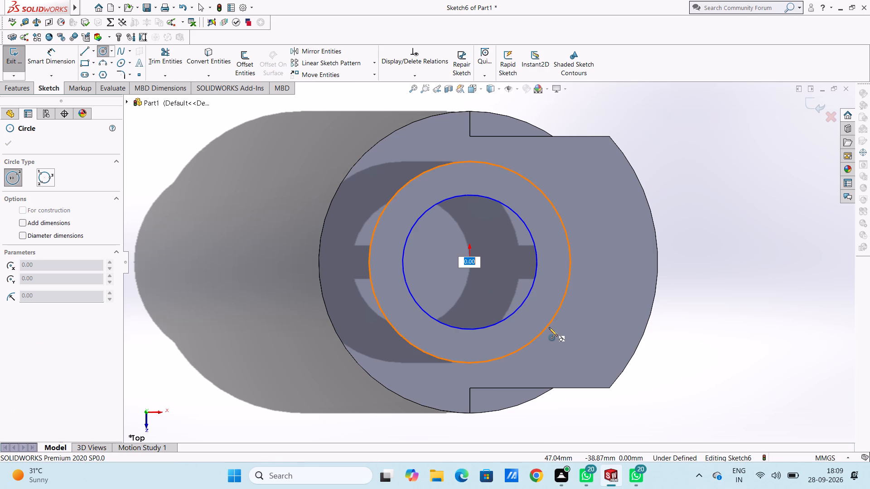
{"action": "type", "text": "20"}
{"action": "key", "text": "Return"}
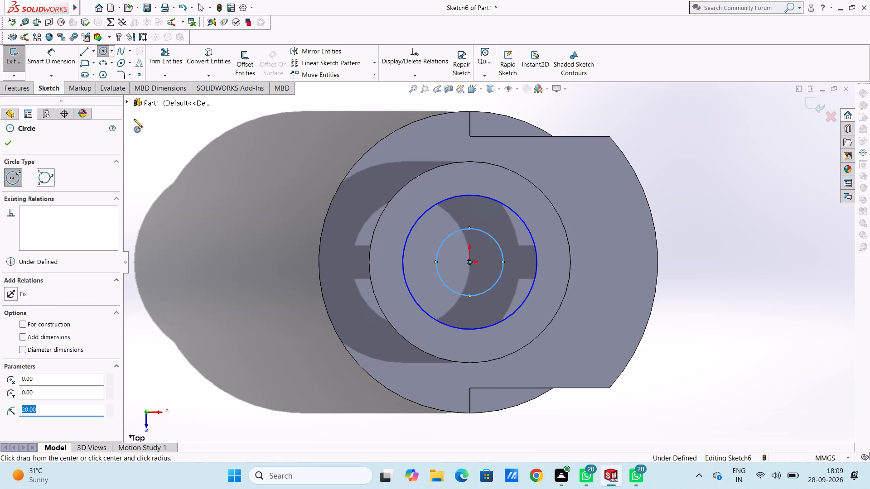
{"action": "left_click", "coordinate": [8, 143]}
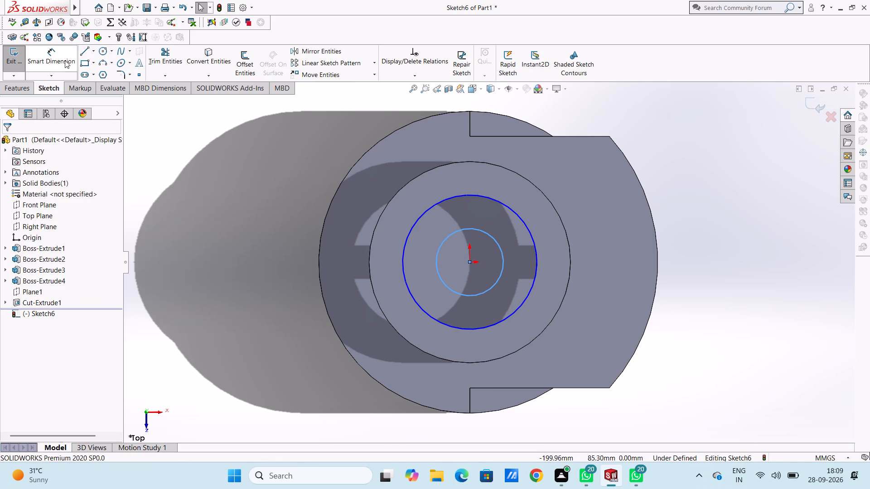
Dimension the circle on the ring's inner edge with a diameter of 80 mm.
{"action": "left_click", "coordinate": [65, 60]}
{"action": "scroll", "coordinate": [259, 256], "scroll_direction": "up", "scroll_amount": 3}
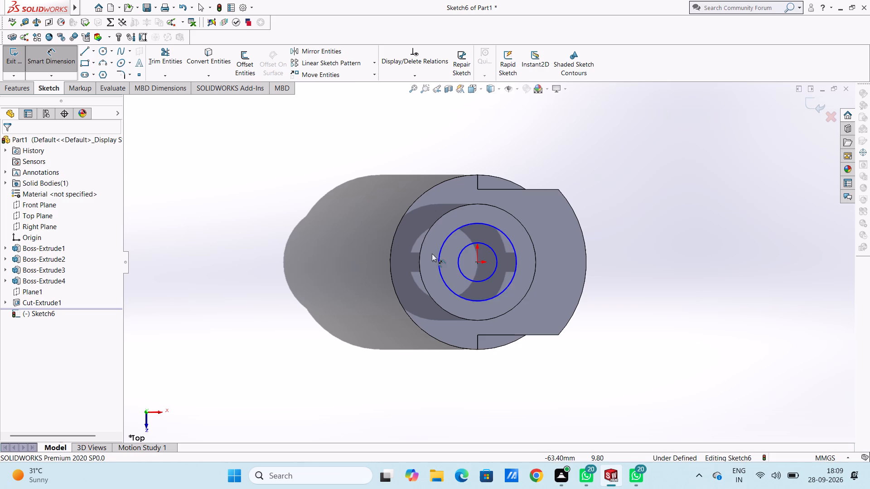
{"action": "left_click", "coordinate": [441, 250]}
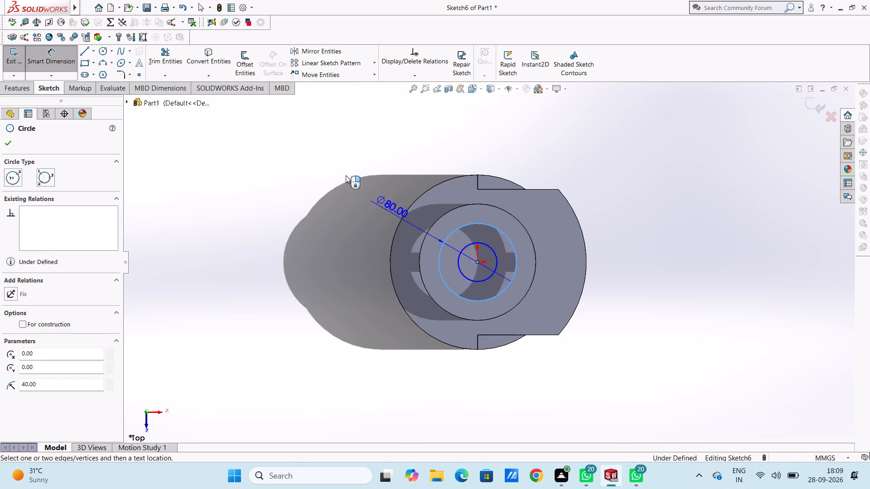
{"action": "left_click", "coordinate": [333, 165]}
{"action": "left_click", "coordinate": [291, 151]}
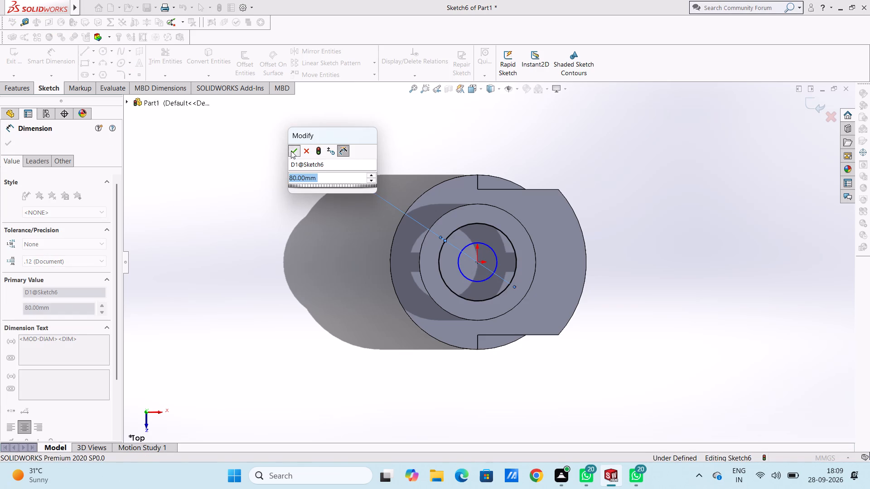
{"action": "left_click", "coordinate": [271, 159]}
Dimension the smaller circle and set its diameter to 120 mm, matching the ring's outer edge.
{"action": "left_click", "coordinate": [471, 248]}
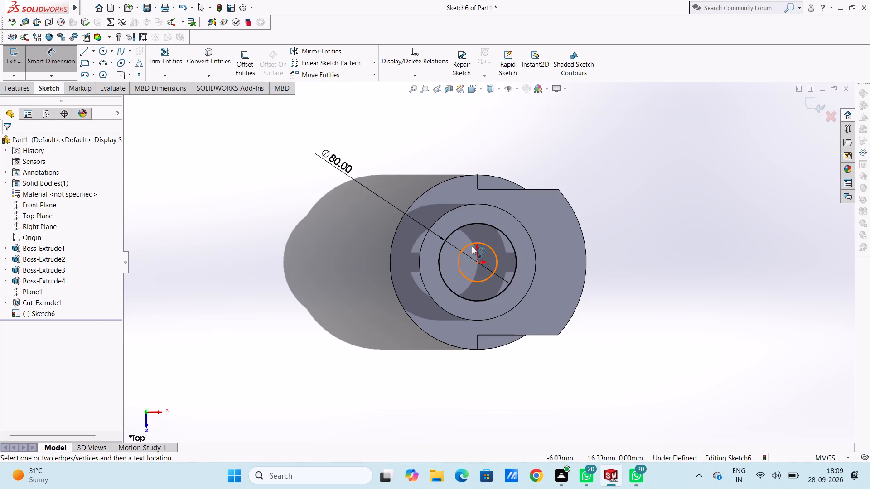
{"action": "left_click", "coordinate": [472, 246]}
{"action": "left_click", "coordinate": [648, 182]}
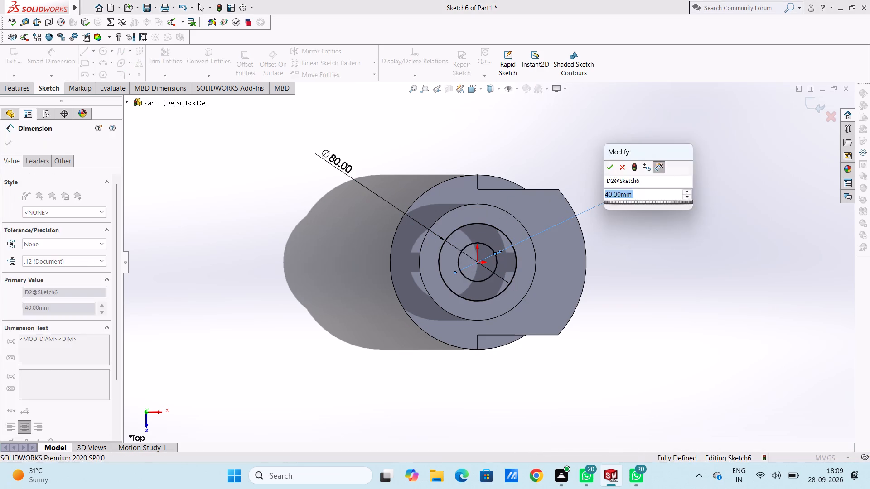
{"action": "type", "text": "120"}
{"action": "key", "text": "Return"}
{"action": "left_click", "coordinate": [685, 276]}
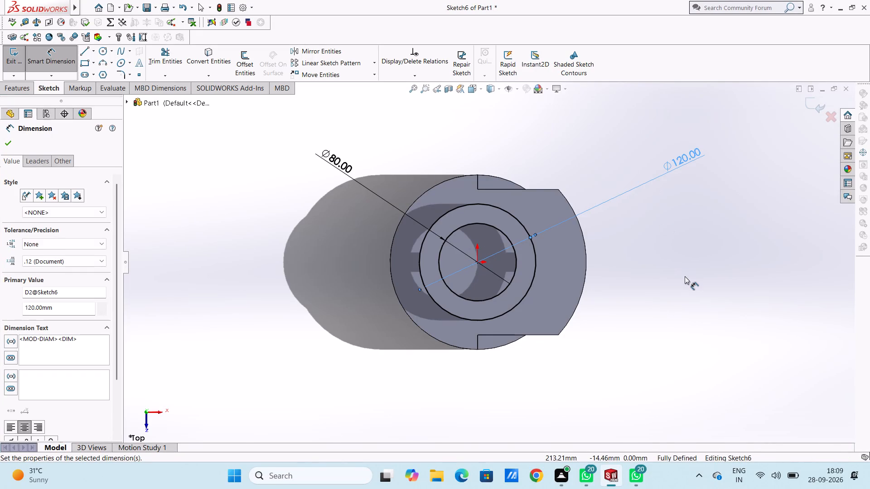
{"action": "scroll", "coordinate": [513, 255], "scroll_direction": "down", "scroll_amount": 3}
{"action": "scroll", "coordinate": [510, 255], "scroll_direction": "up", "scroll_amount": 4}
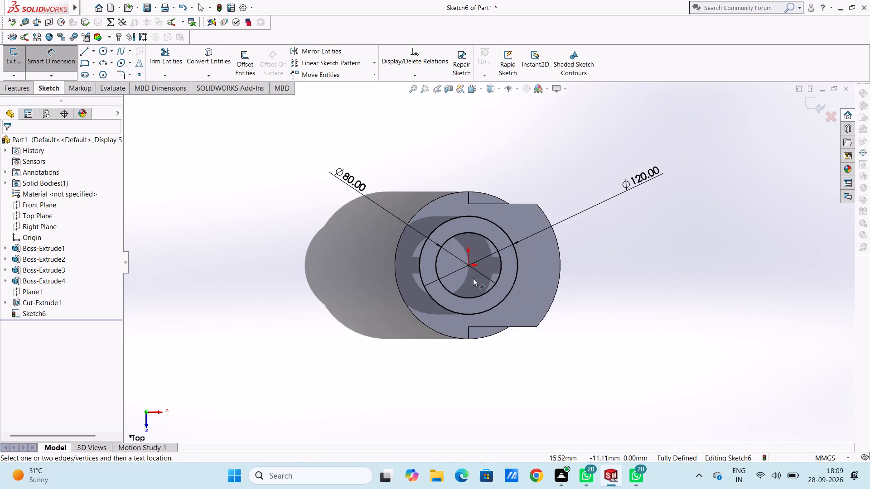
Delete the 80 mm diameter dimension and its circle, leaving only the 120 mm circle in the sketch.
{"action": "scroll", "coordinate": [380, 278], "scroll_direction": "up", "scroll_amount": 1}
{"action": "middle_click_drag", "start_coordinate": [378, 273], "coordinate": [346, 183]}
{"action": "middle_click_drag", "start_coordinate": [353, 200], "coordinate": [398, 247]}
{"action": "left_click", "coordinate": [376, 185]}
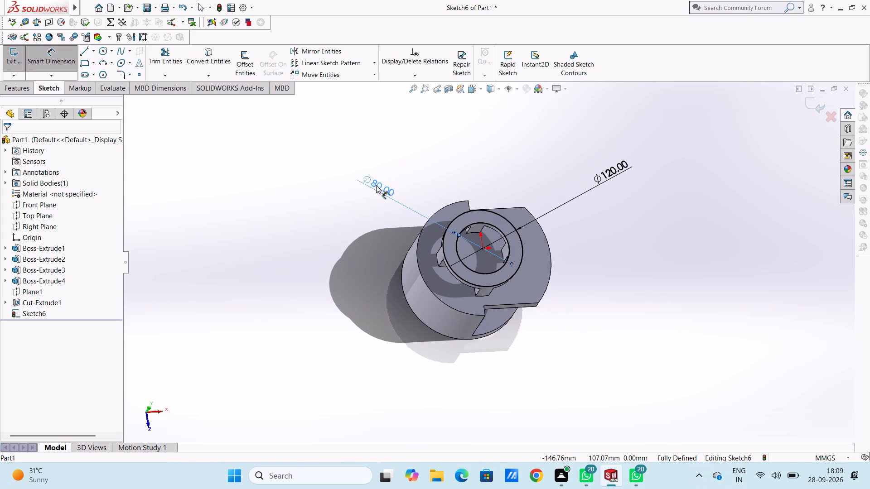
{"action": "key", "text": "Delete"}
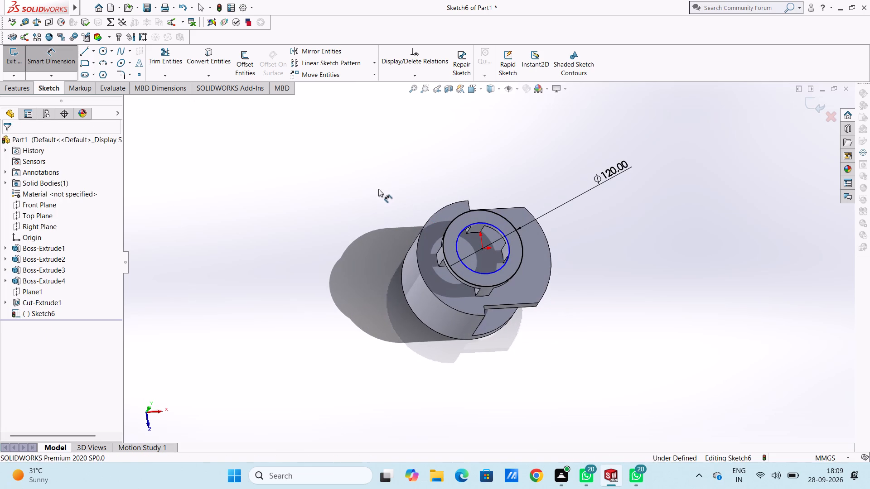
{"action": "left_click", "coordinate": [474, 223]}
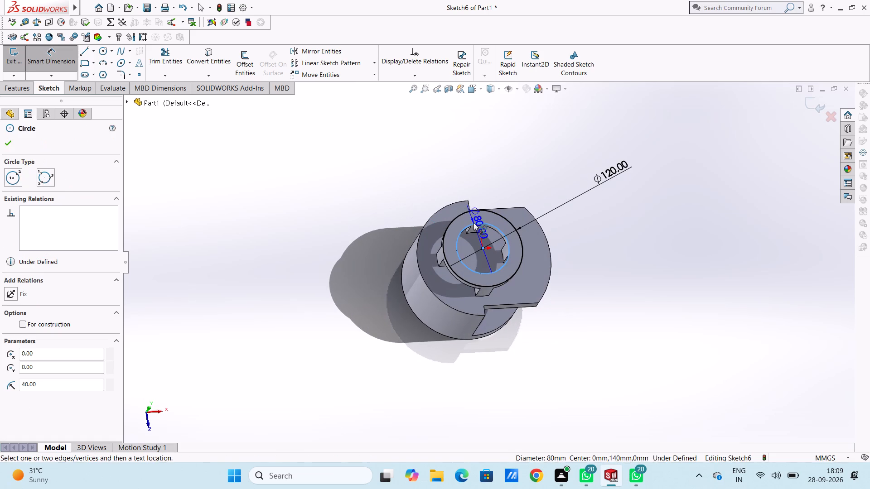
{"action": "key", "text": "Delete"}
Extrude the 120 mm circle upward to a blind depth of 5 mm as a merged disc closing the ring.
{"action": "middle_click_drag", "start_coordinate": [304, 279], "coordinate": [268, 196]}
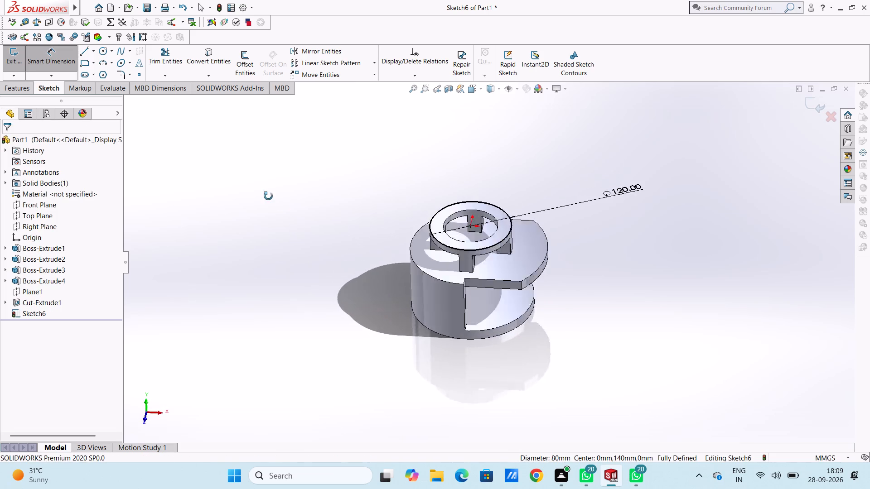
{"action": "middle_click_drag", "start_coordinate": [268, 196], "coordinate": [272, 197]}
{"action": "left_click", "coordinate": [24, 86]}
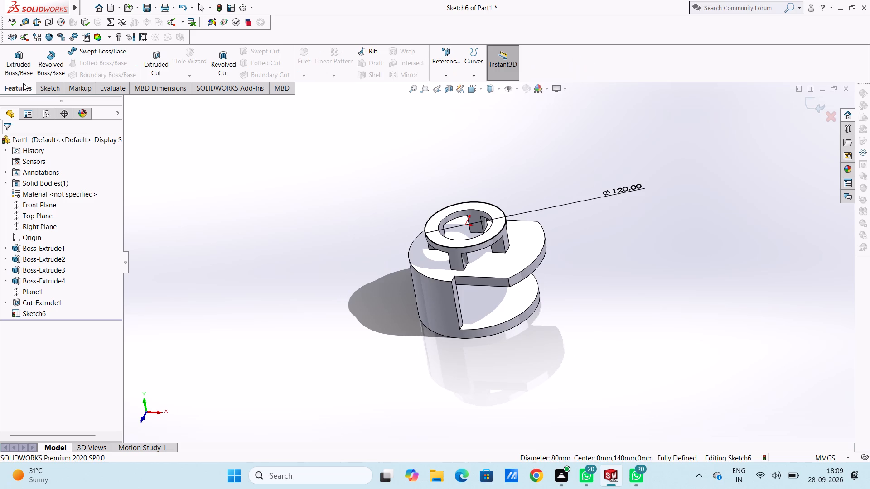
{"action": "left_click", "coordinate": [20, 54]}
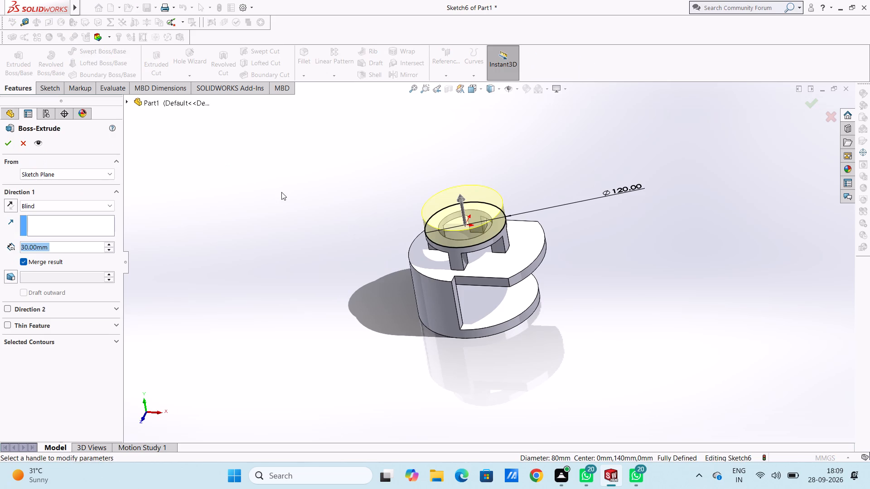
{"action": "key", "text": "5"}
{"action": "key", "text": "Return"}
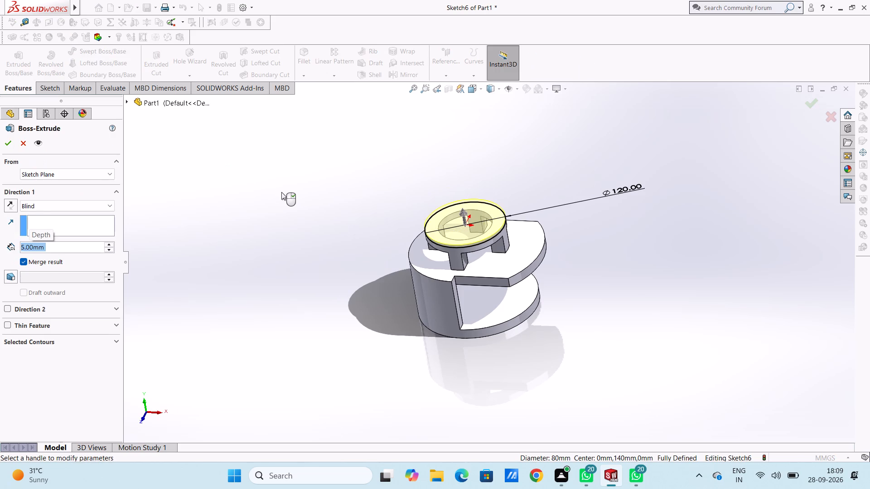
{"action": "left_click", "coordinate": [8, 144]}
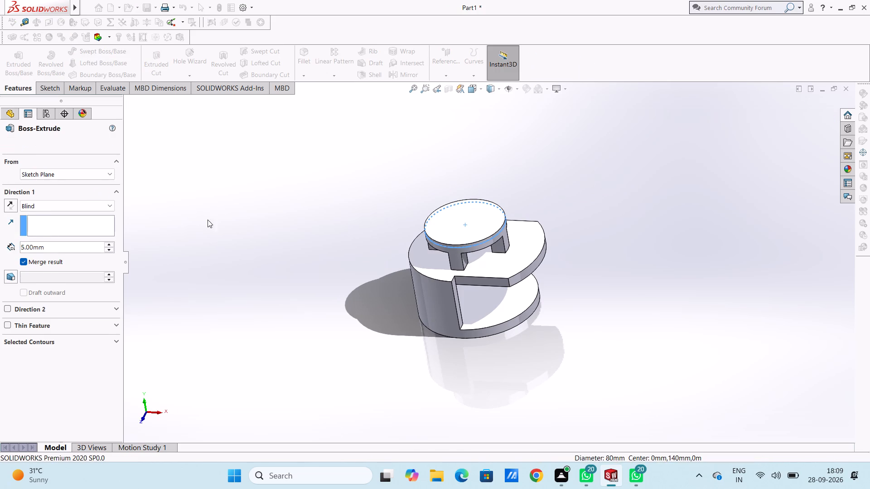
{"action": "left_click", "coordinate": [217, 223]}
Start a new sketch on the top face of the 5 mm disc, viewed from the top.
{"action": "middle_click_drag", "start_coordinate": [231, 235], "coordinate": [253, 246]}
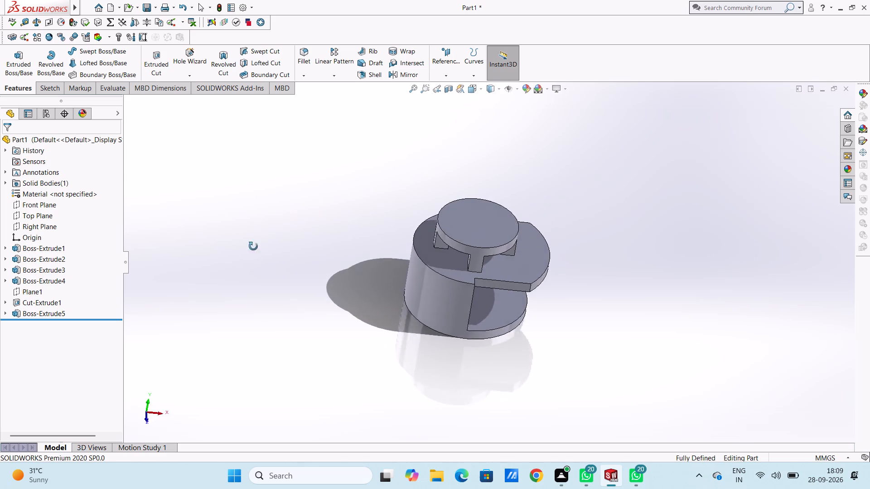
{"action": "middle_click_drag", "start_coordinate": [253, 246], "coordinate": [203, 190]}
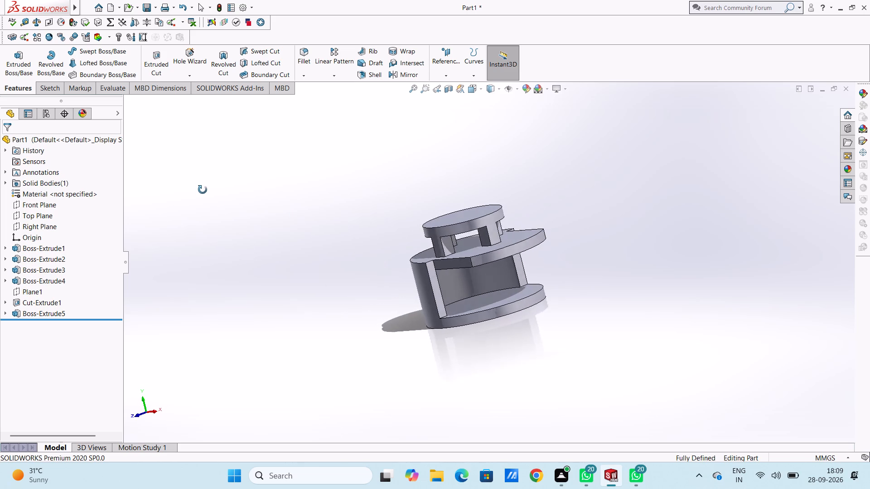
{"action": "middle_click_drag", "start_coordinate": [203, 190], "coordinate": [220, 230]}
{"action": "key", "text": "ctrl+5"}
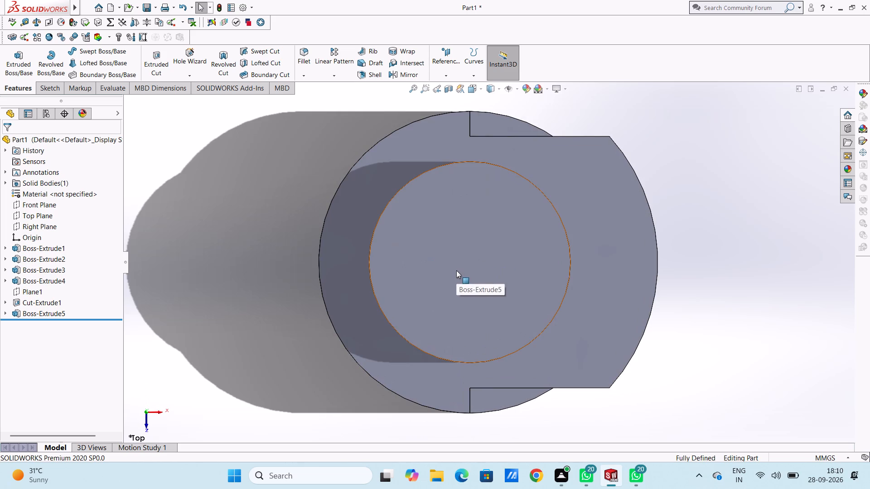
{"action": "left_click", "coordinate": [456, 271]}
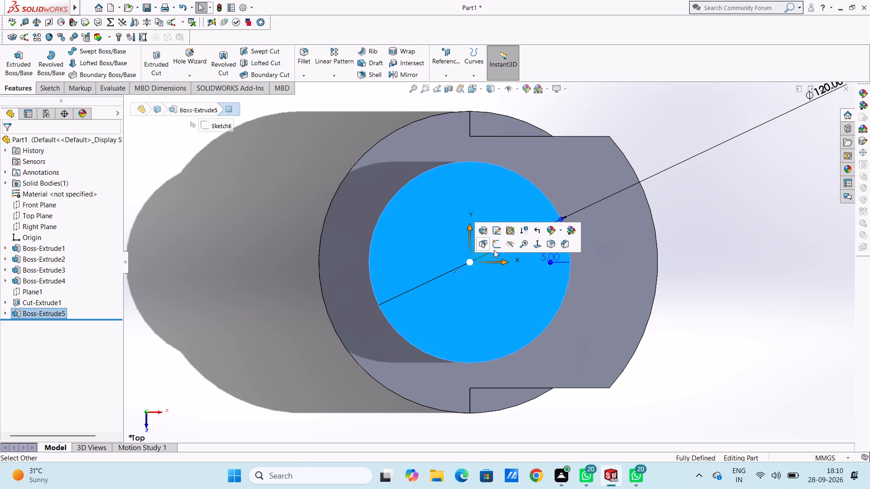
{"action": "left_click", "coordinate": [498, 244]}
{"action": "left_click", "coordinate": [259, 220]}
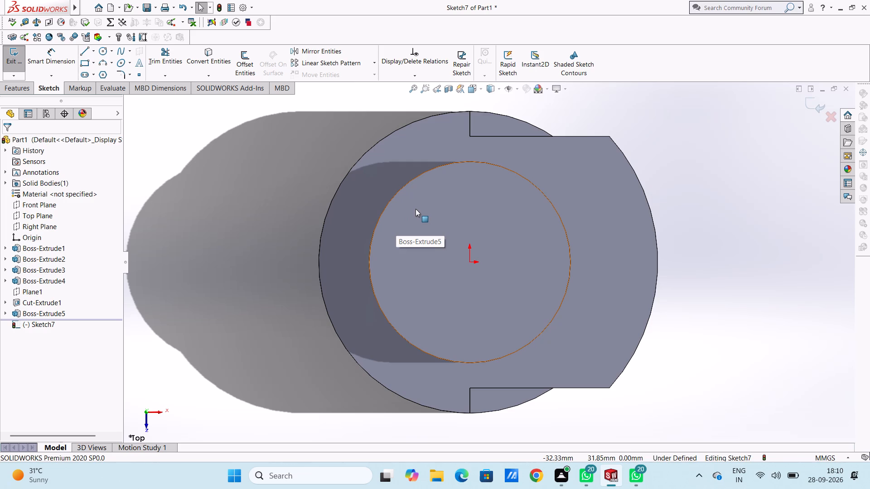
Draw a vertical line from the top plate's corner down to the origin and a horizontal line about 141 mm long from the origin.
{"action": "left_click", "coordinate": [83, 55]}
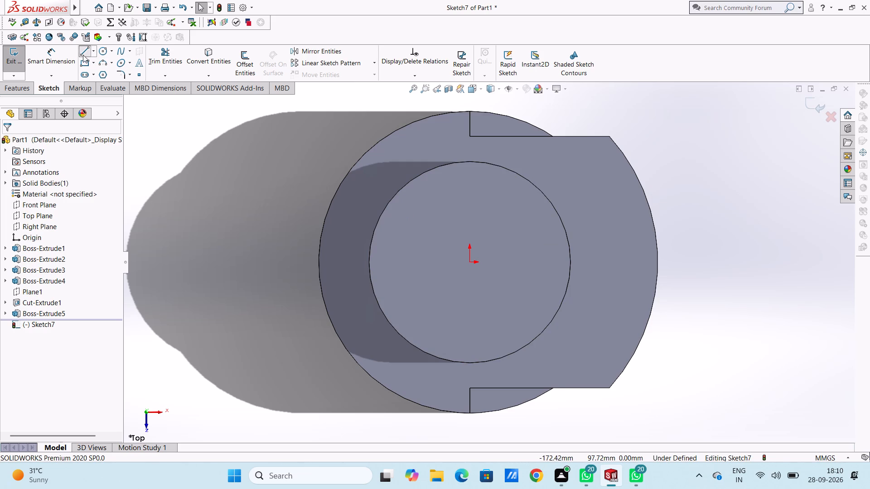
{"action": "left_click", "coordinate": [469, 136]}
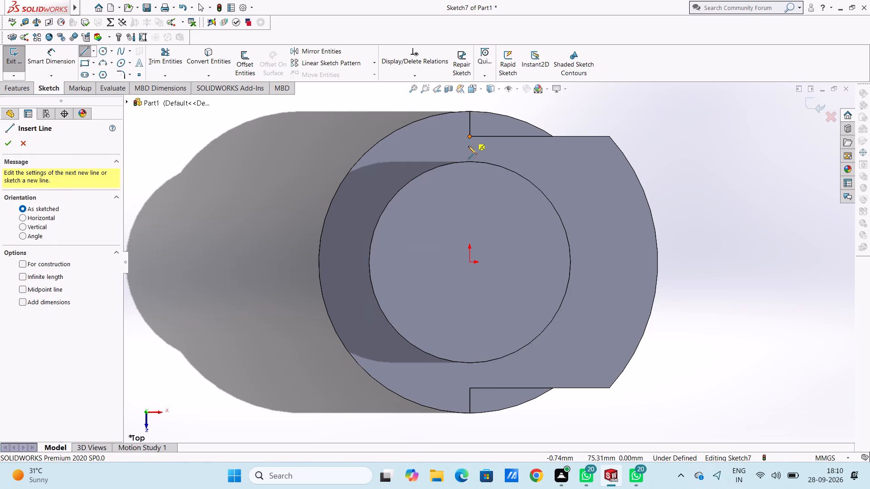
{"action": "left_click", "coordinate": [469, 264]}
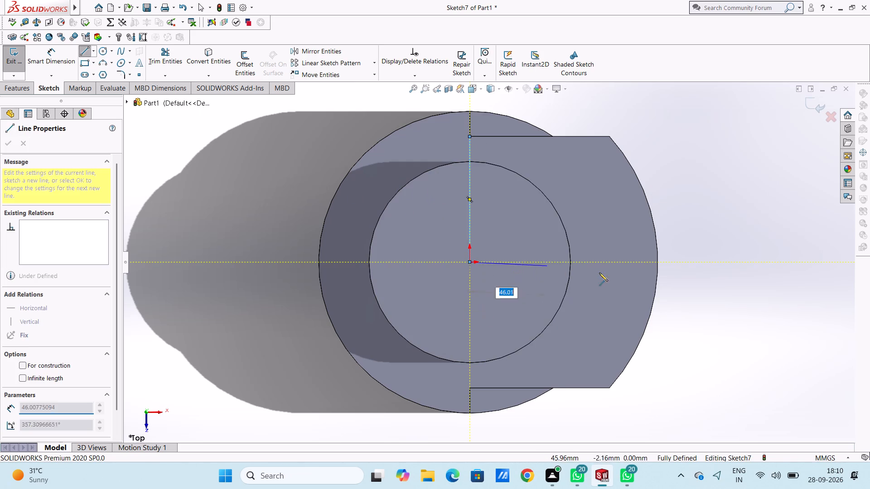
{"action": "left_click", "coordinate": [706, 261]}
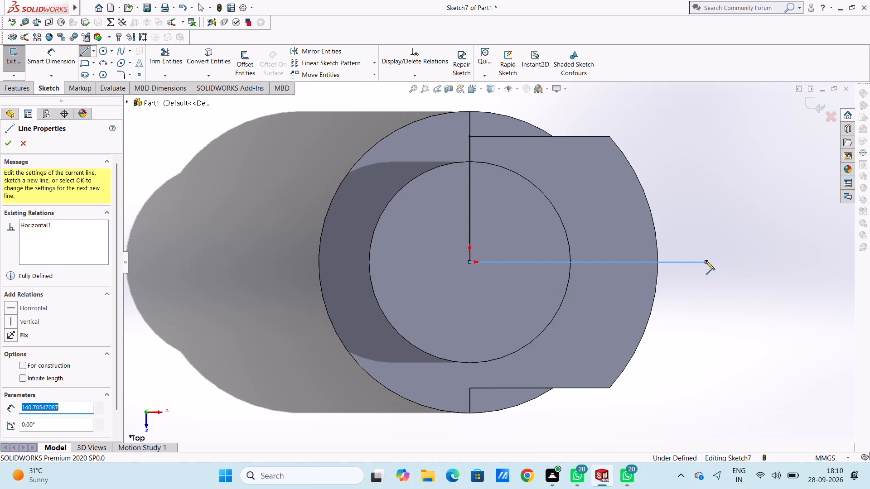
{"action": "key", "text": "Escape"}
{"action": "key", "text": "Escape"}
{"action": "key", "text": "Escape"}
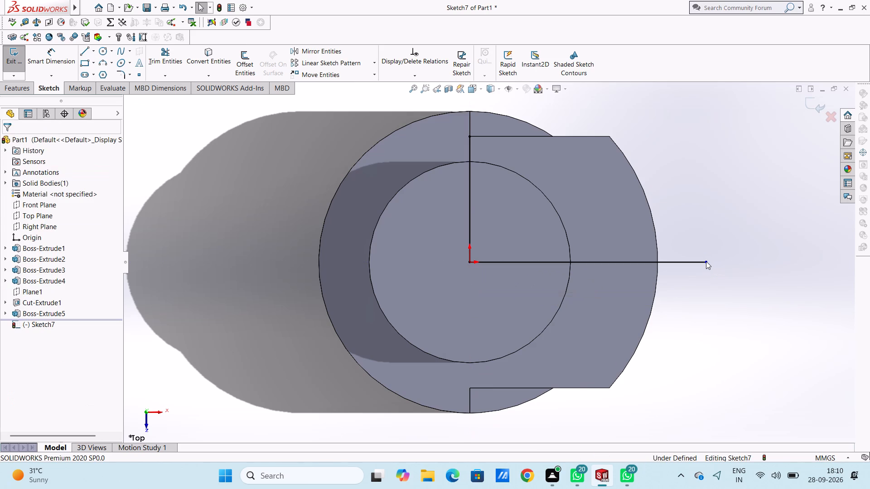
Draw an angled line about 152 mm long from the origin, between the vertical and horizontal lines.
{"action": "scroll", "coordinate": [706, 261], "scroll_direction": "up", "scroll_amount": 3}
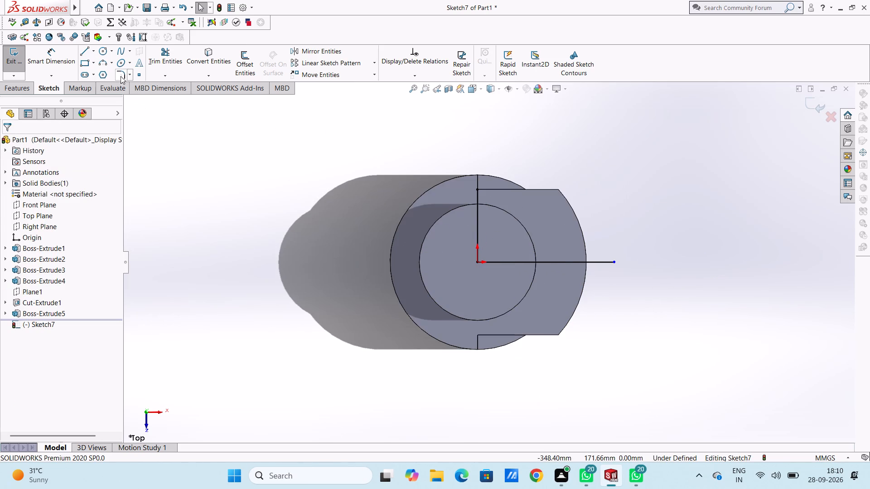
{"action": "left_click", "coordinate": [85, 50]}
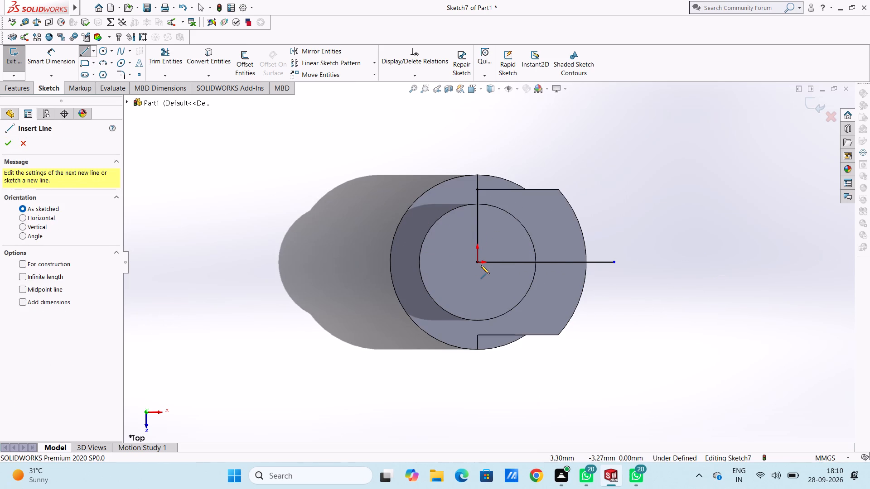
{"action": "left_click", "coordinate": [478, 264]}
{"action": "left_click", "coordinate": [590, 167]}
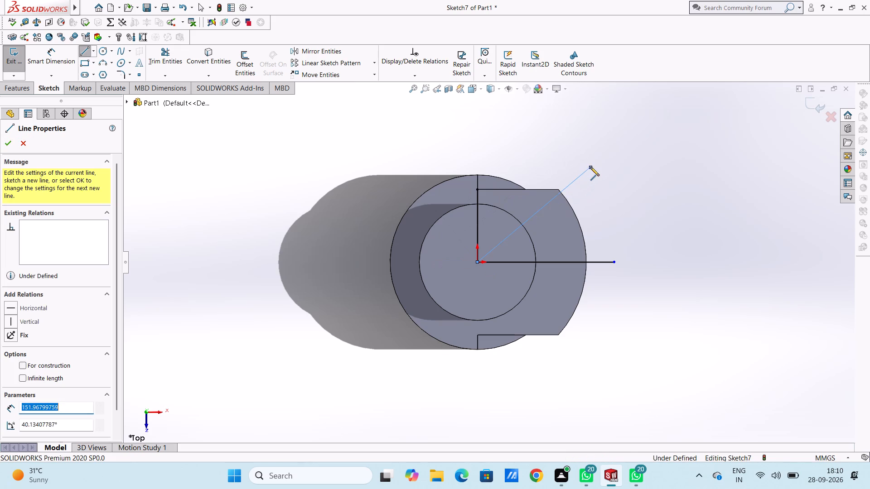
{"action": "key", "text": "Escape"}
{"action": "key", "text": "Escape"}
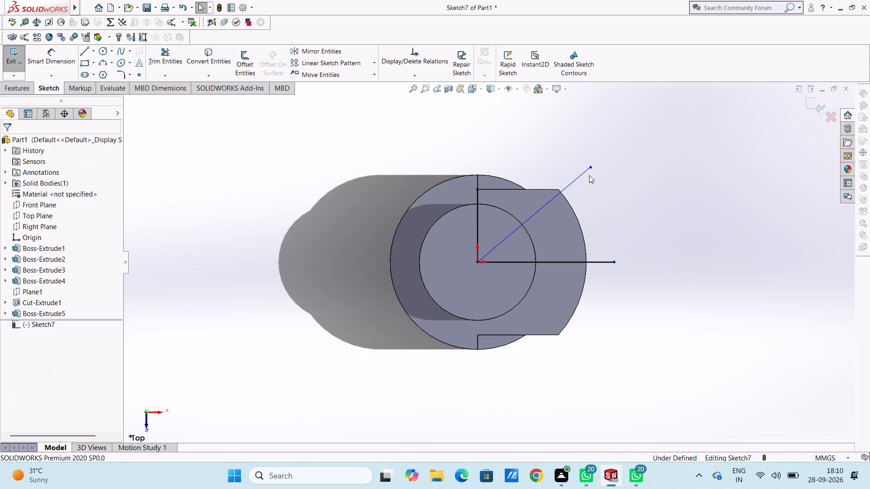
Dimension the angle between the vertical line and the angled line and set it to 45°.
{"action": "left_click", "coordinate": [48, 52]}
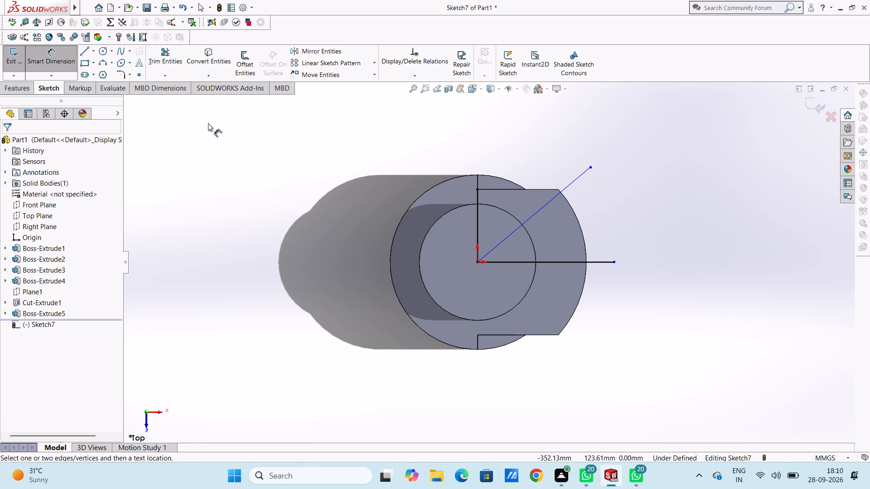
{"action": "left_click", "coordinate": [478, 206]}
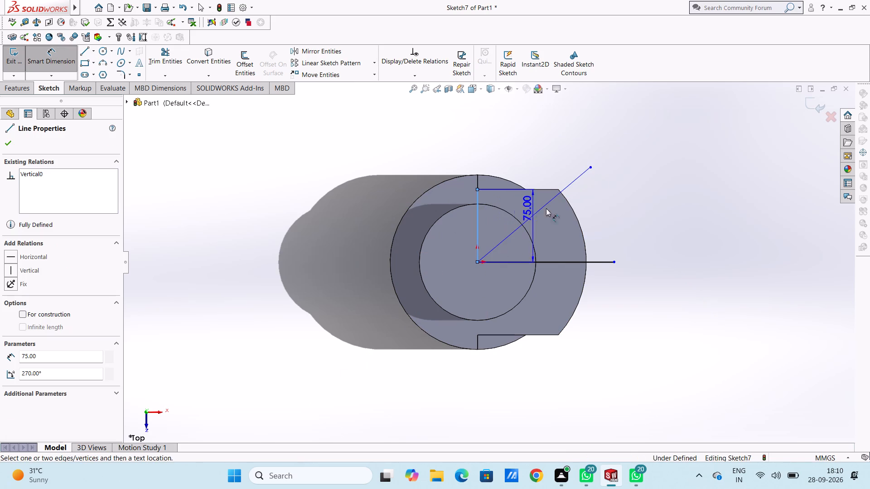
{"action": "left_click", "coordinate": [575, 179]}
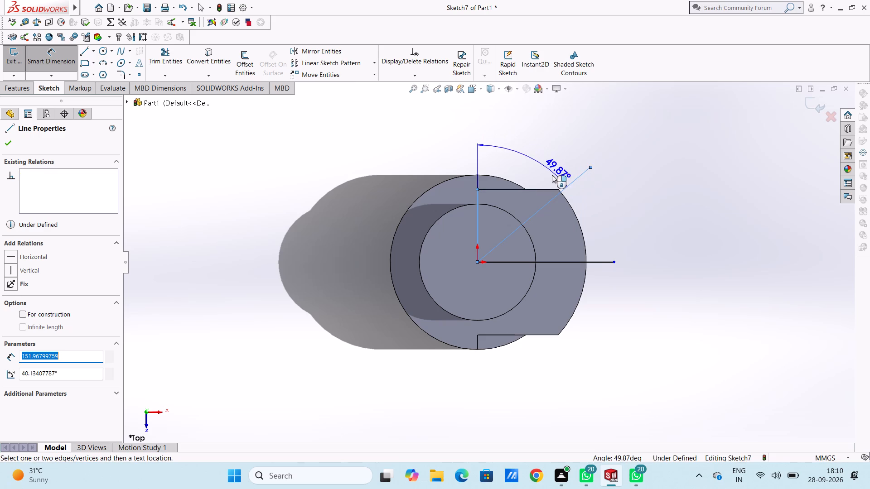
{"action": "left_click", "coordinate": [555, 153]}
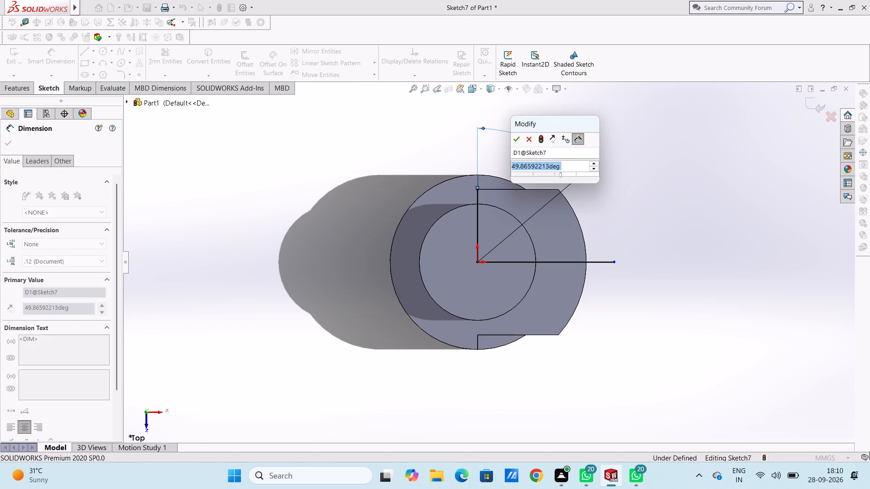
{"action": "type", "text": "45"}
{"action": "key", "text": "Return"}
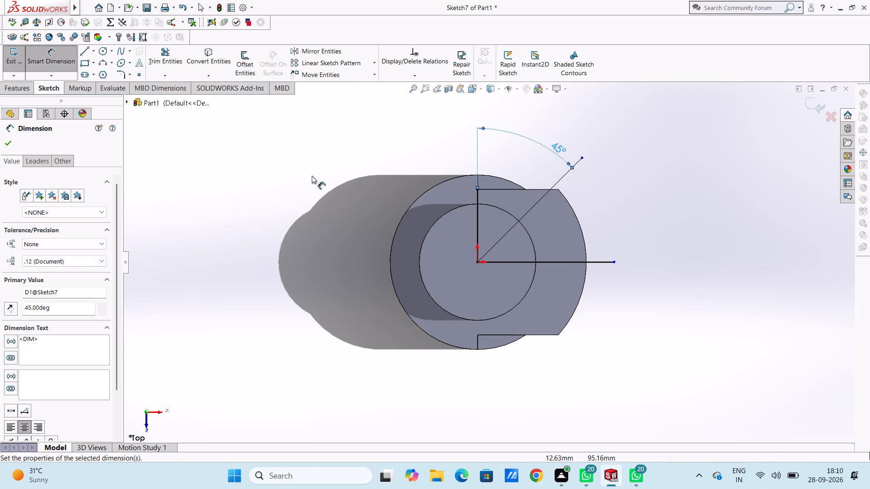
{"action": "left_click", "coordinate": [214, 198]}
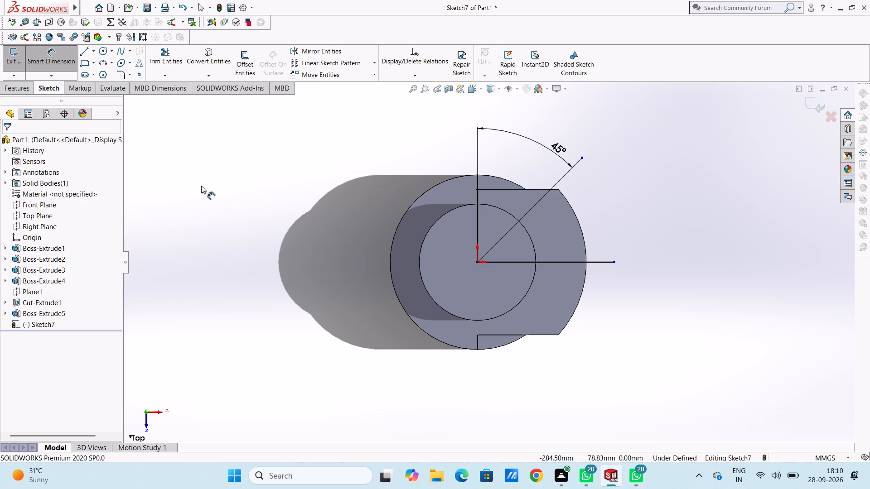
Sketch a circle of 45 mm radius centred on the origin of the disc.
{"action": "left_click", "coordinate": [101, 53]}
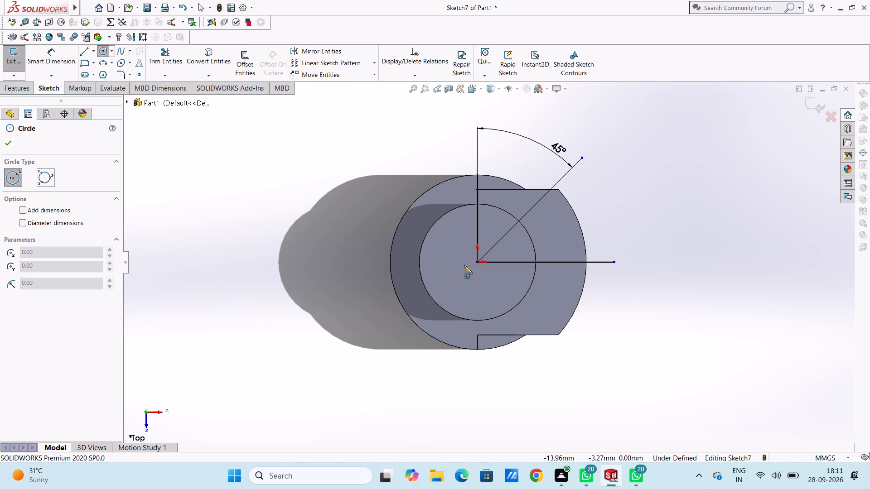
{"action": "left_click", "coordinate": [478, 260]}
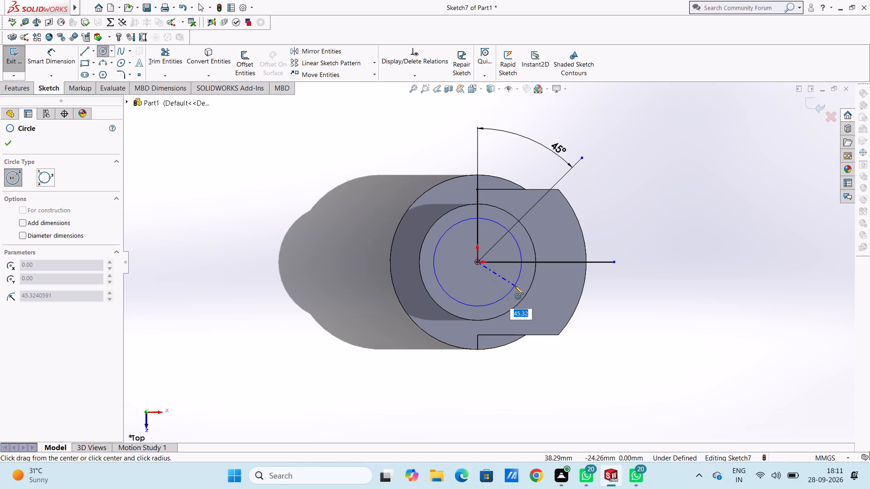
{"action": "type", "text": "45"}
{"action": "key", "text": "Return"}
{"action": "key", "text": "Escape"}
{"action": "key", "text": "Escape"}
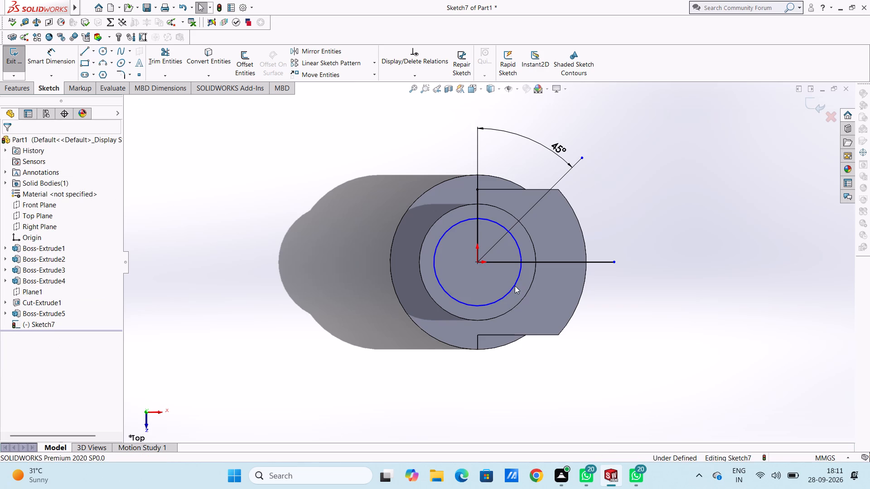
Dimension the diameter of the circle centred on the origin.
{"action": "left_click", "coordinate": [46, 56]}
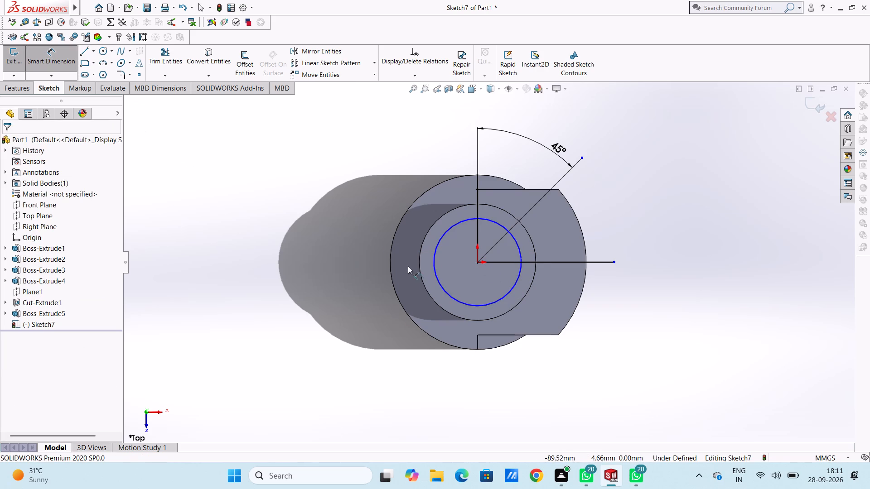
{"action": "left_click", "coordinate": [437, 282]}
{"action": "left_click", "coordinate": [336, 337]}
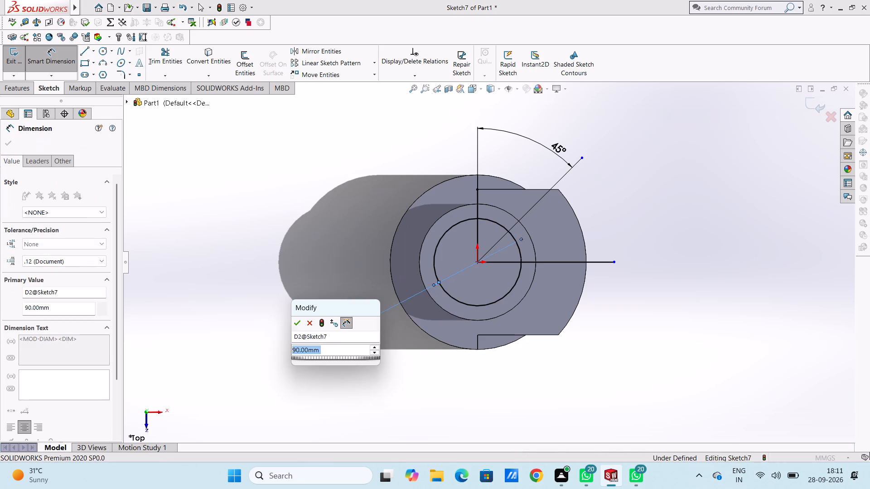
{"action": "left_click", "coordinate": [299, 322]}
{"action": "left_click", "coordinate": [297, 283]}
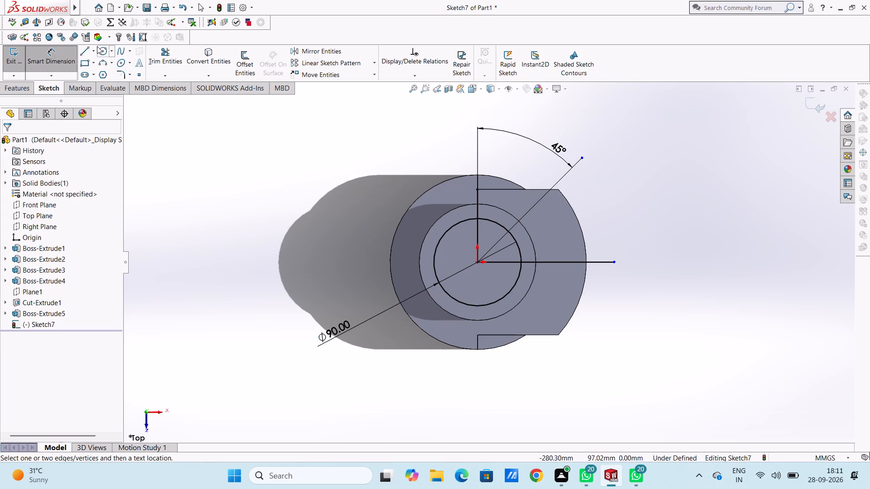
Sketch a circle of 5 mm radius centred where the 45° line crosses the 90 mm circle.
{"action": "left_click", "coordinate": [100, 48]}
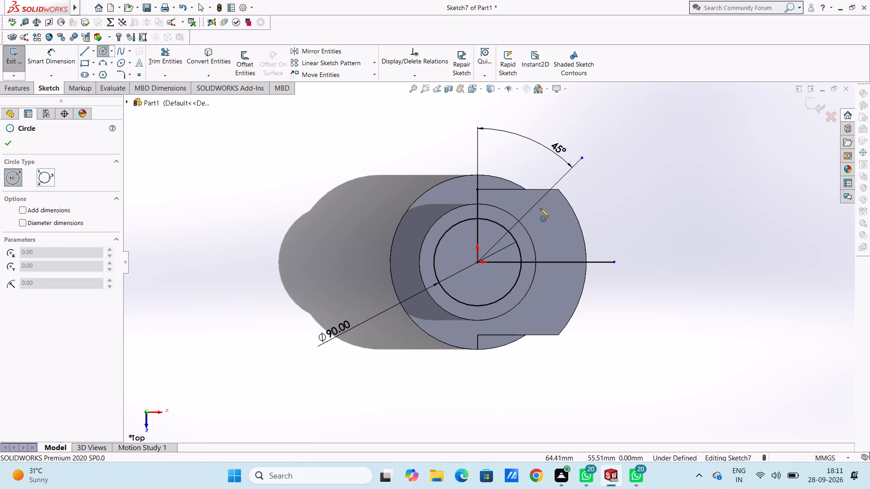
{"action": "scroll", "coordinate": [540, 208], "scroll_direction": "down", "scroll_amount": 4}
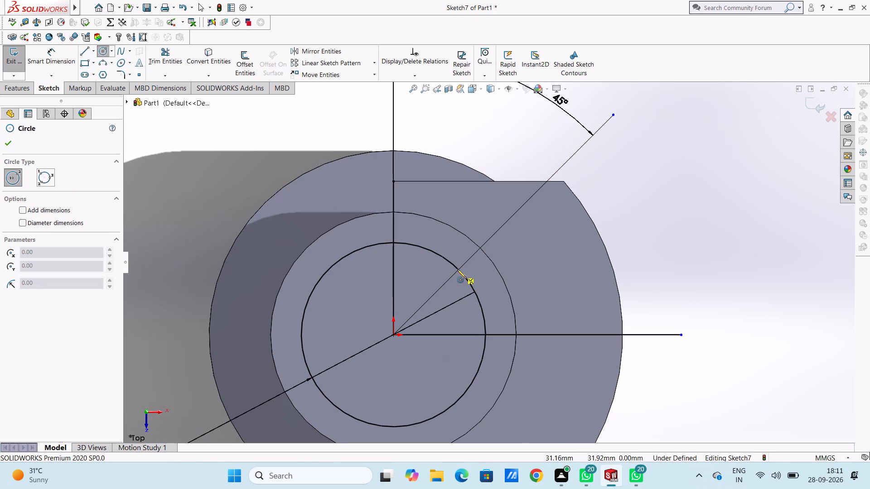
{"action": "left_click", "coordinate": [457, 269]}
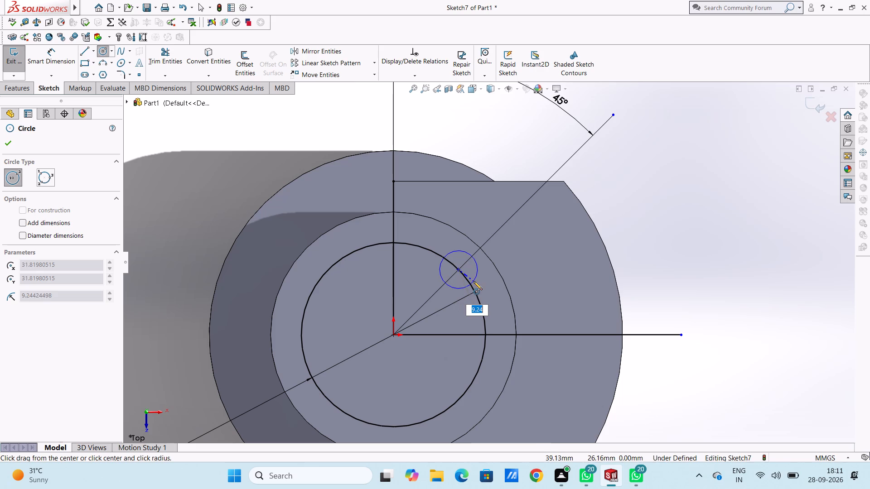
{"action": "key", "text": "5"}
{"action": "key", "text": "Return"}
{"action": "scroll", "coordinate": [474, 282], "scroll_direction": "up", "scroll_amount": 2}
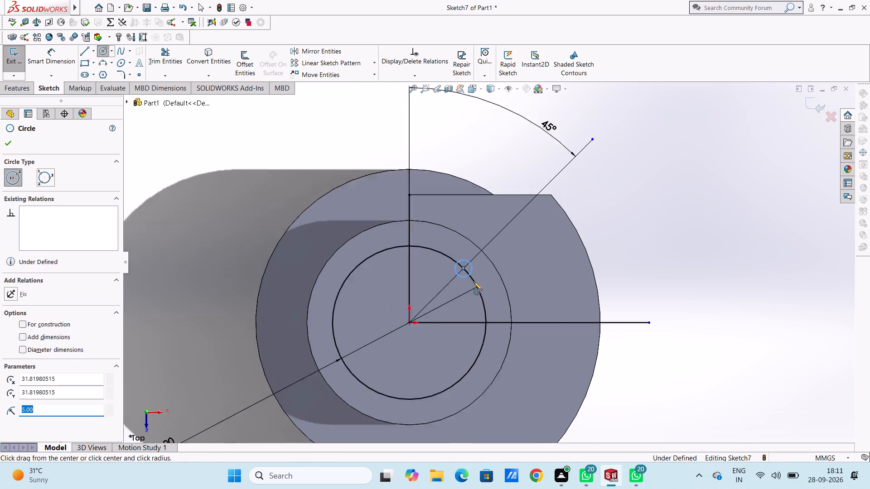
{"action": "scroll", "coordinate": [474, 282], "scroll_direction": "up", "scroll_amount": 4}
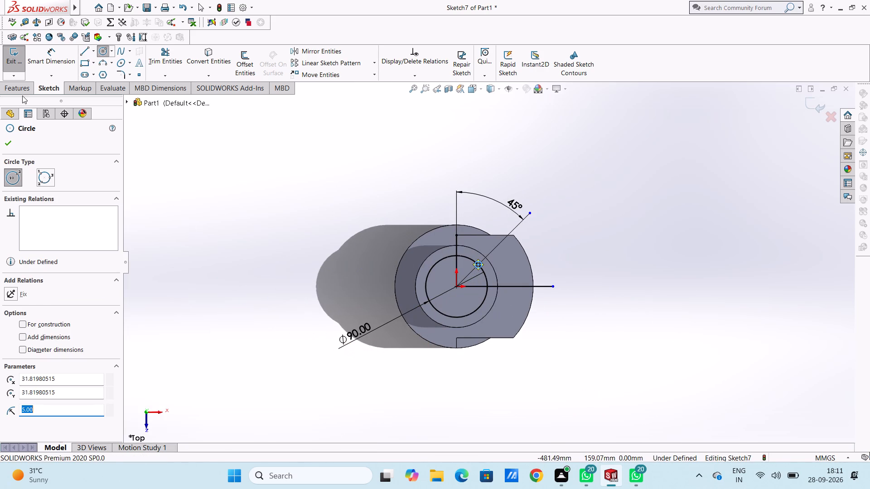
{"action": "left_click", "coordinate": [9, 139]}
Dimension the diameter of the small circle on the 45° line.
{"action": "left_click", "coordinate": [54, 58]}
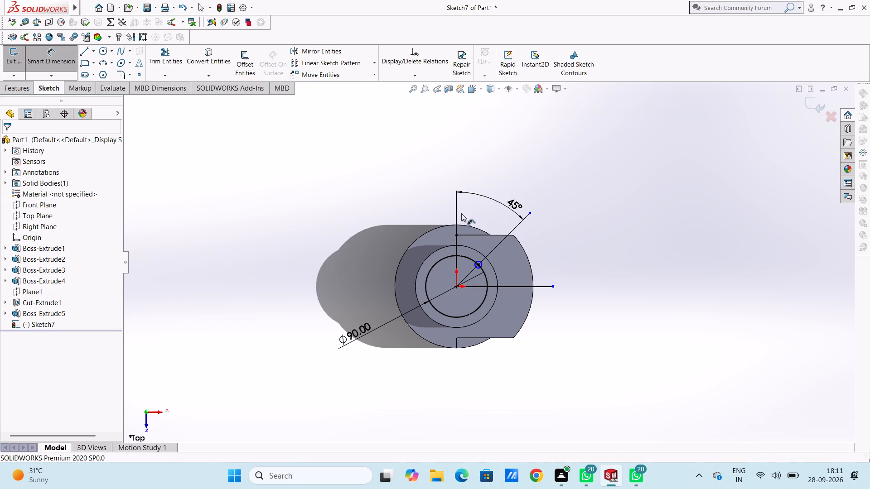
{"action": "scroll", "coordinate": [479, 289], "scroll_direction": "down", "scroll_amount": 5}
{"action": "left_click", "coordinate": [477, 226]}
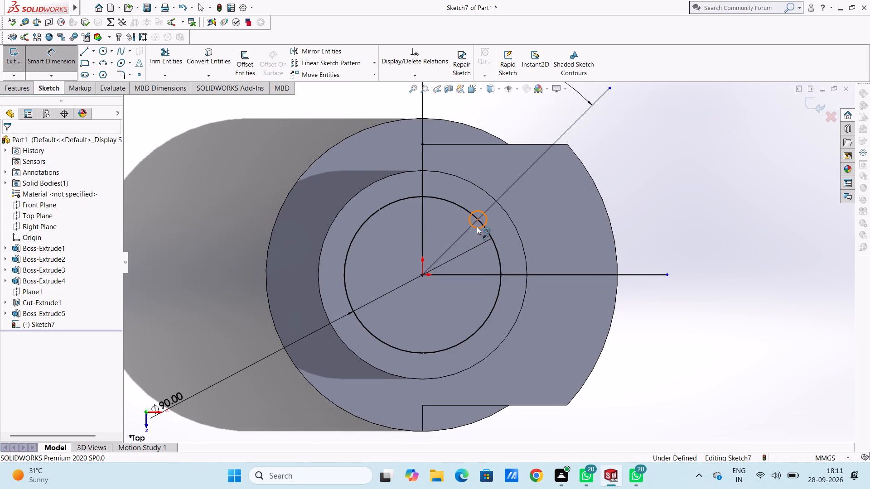
{"action": "left_click", "coordinate": [729, 162]}
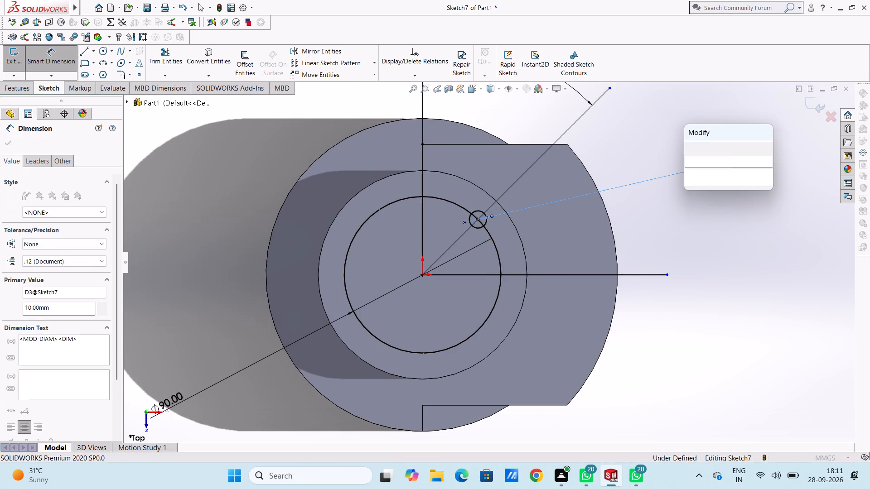
{"action": "left_click", "coordinate": [691, 146]}
{"action": "left_click", "coordinate": [667, 151]}
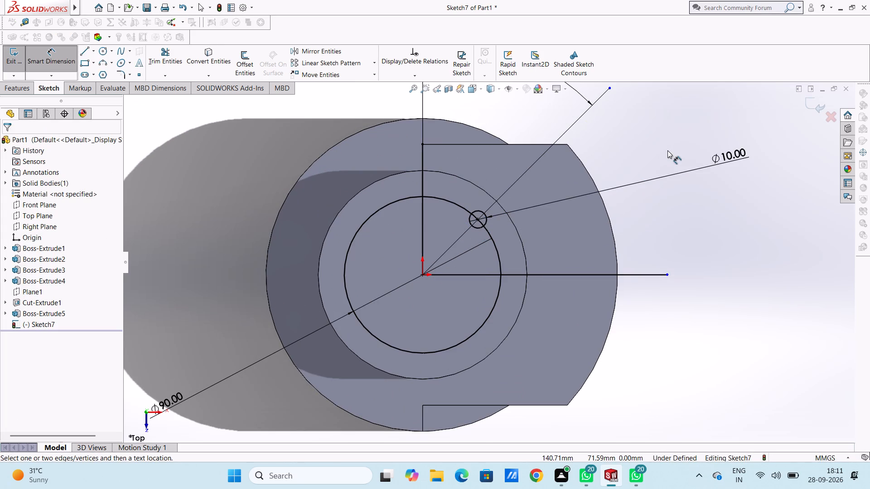
{"action": "key", "text": "Escape"}
{"action": "key", "text": "Escape"}
{"action": "scroll", "coordinate": [667, 150], "scroll_direction": "up", "scroll_amount": 4}
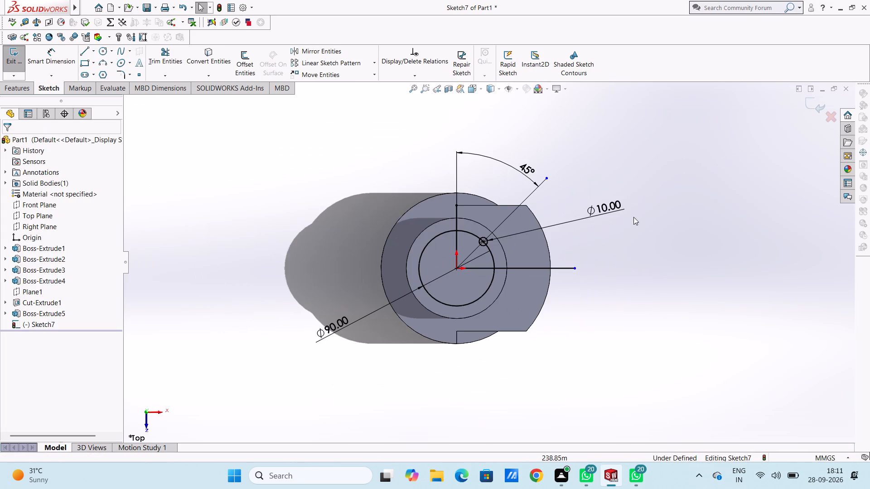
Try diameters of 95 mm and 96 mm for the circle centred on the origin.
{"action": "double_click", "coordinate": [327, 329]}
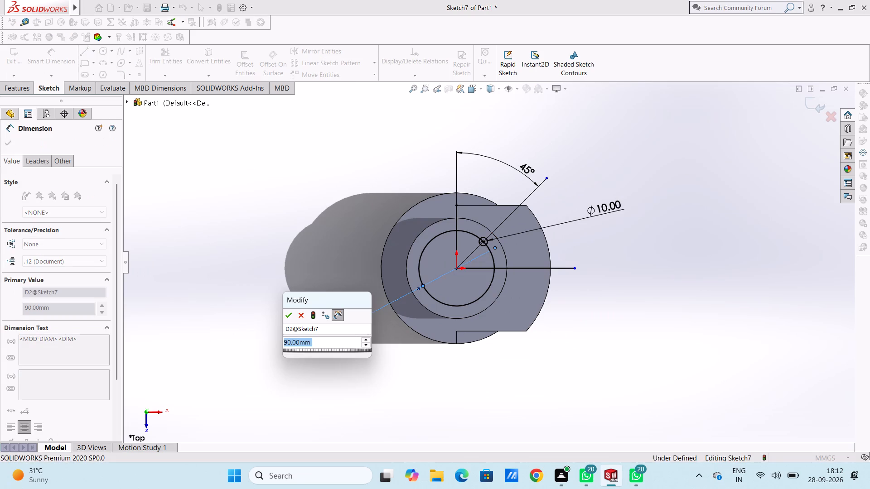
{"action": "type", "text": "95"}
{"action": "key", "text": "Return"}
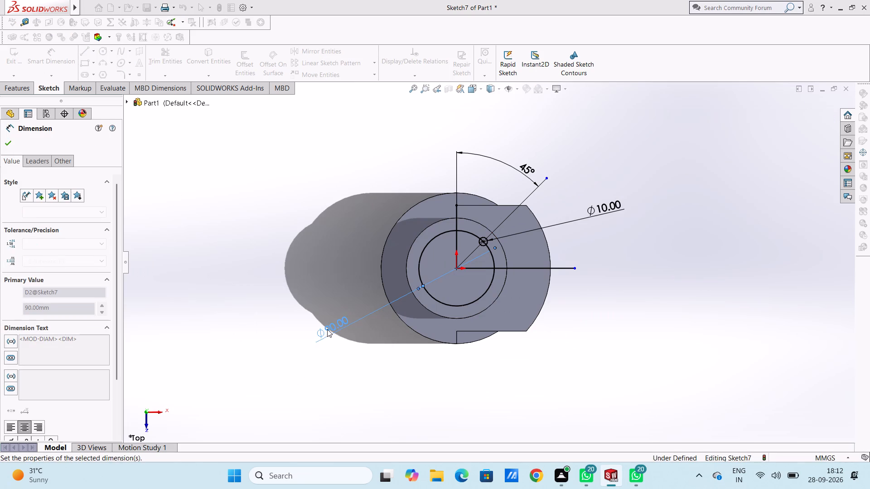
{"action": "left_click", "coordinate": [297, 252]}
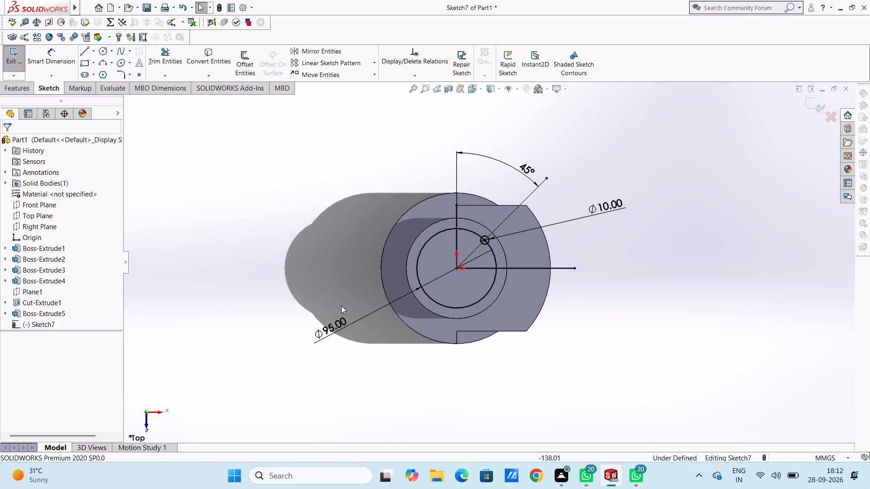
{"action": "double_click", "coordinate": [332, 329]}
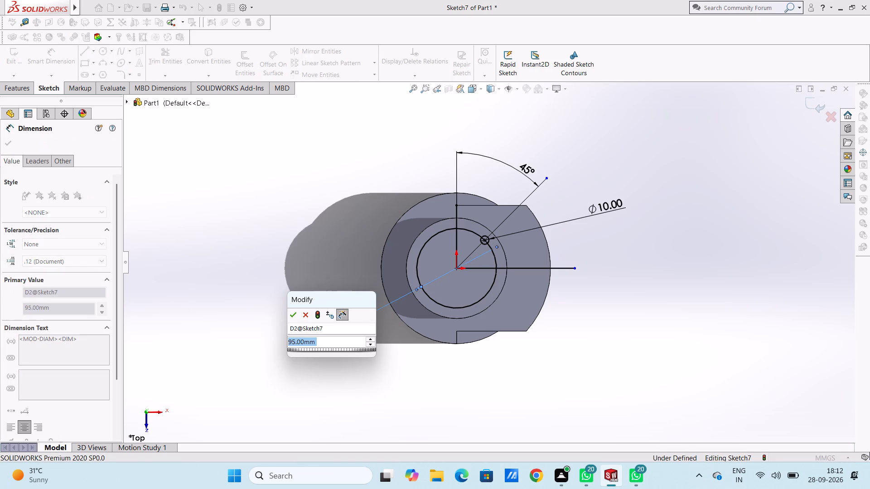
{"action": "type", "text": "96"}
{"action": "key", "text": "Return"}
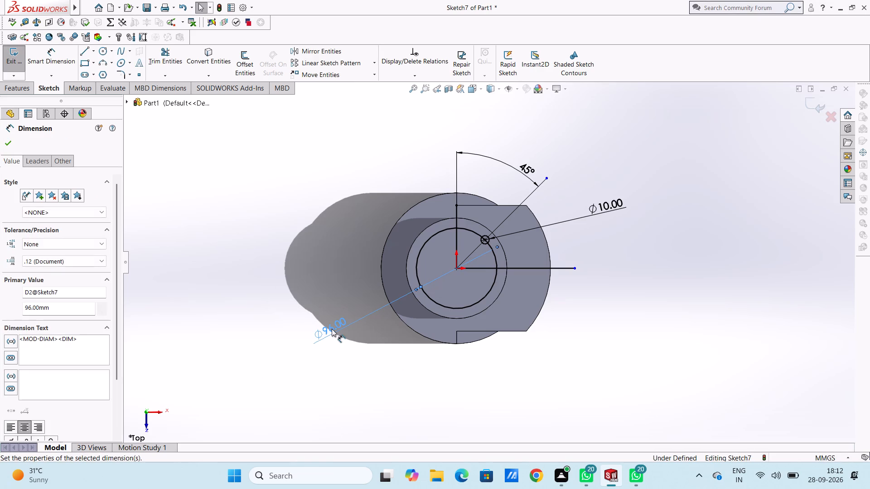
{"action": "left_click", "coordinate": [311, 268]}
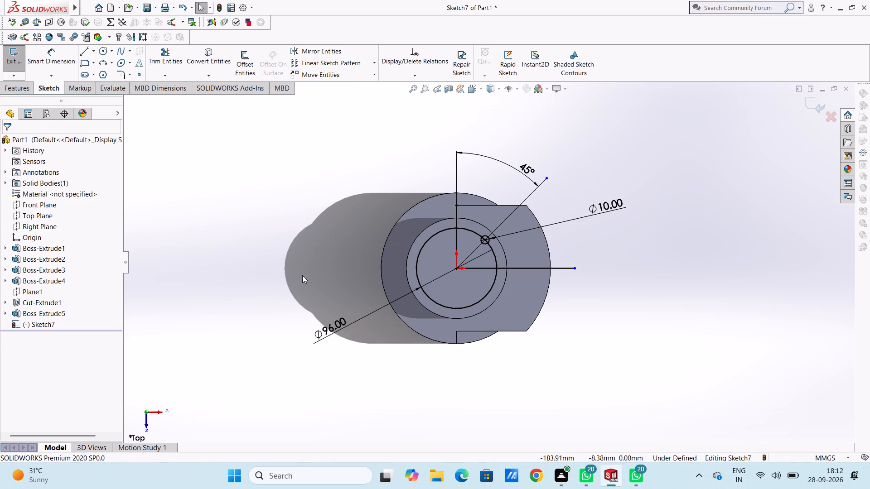
Set the diameter of the circle centred on the origin to 100 mm.
{"action": "double_click", "coordinate": [323, 329]}
{"action": "type", "text": "100"}
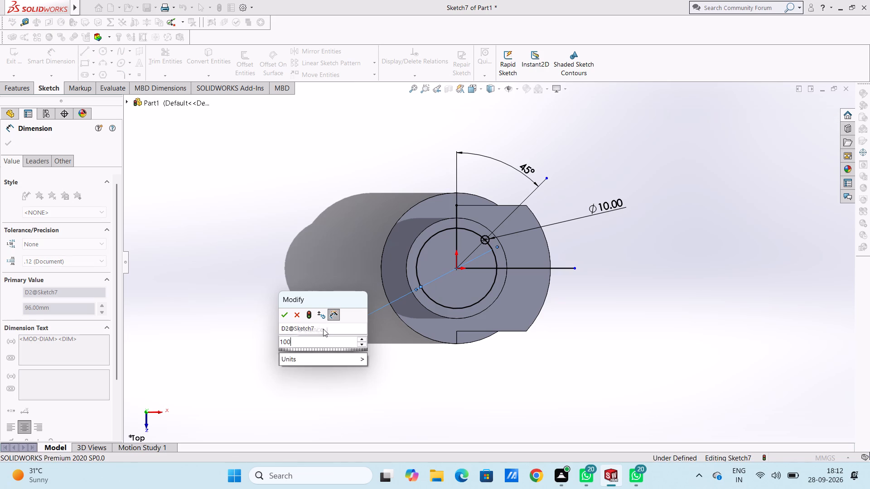
{"action": "key", "text": "Return"}
{"action": "left_click", "coordinate": [285, 249]}
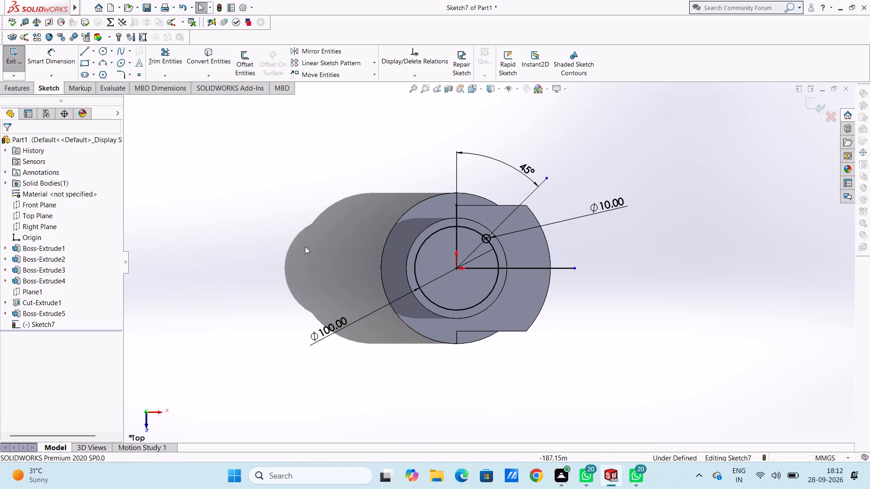
Create a circular sketch pattern of the 10 mm circle around the origin with 4 equally spaced instances over 360°.
{"action": "left_click", "coordinate": [485, 234]}
{"action": "left_click", "coordinate": [372, 65]}
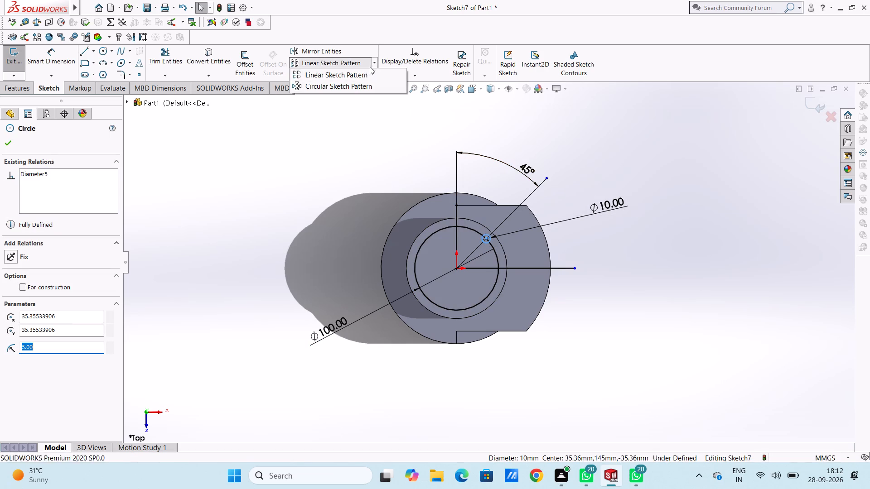
{"action": "left_click", "coordinate": [358, 85]}
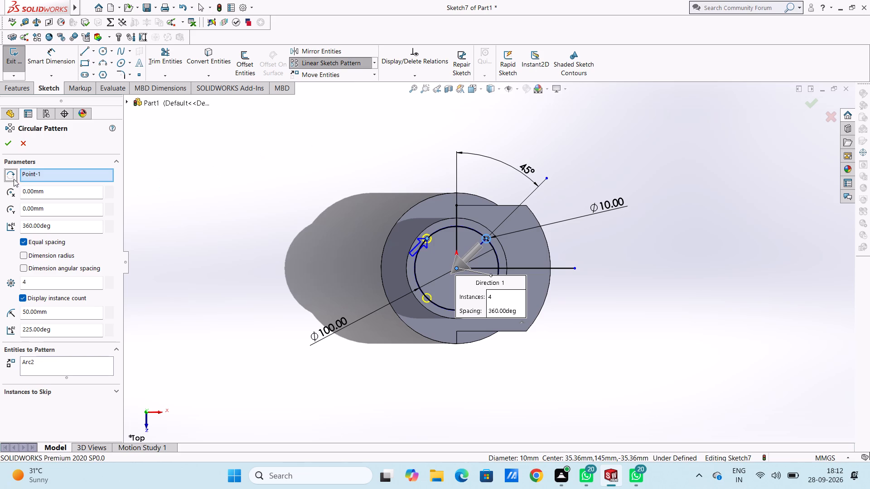
{"action": "left_click", "coordinate": [13, 143]}
{"action": "left_click", "coordinate": [229, 200]}
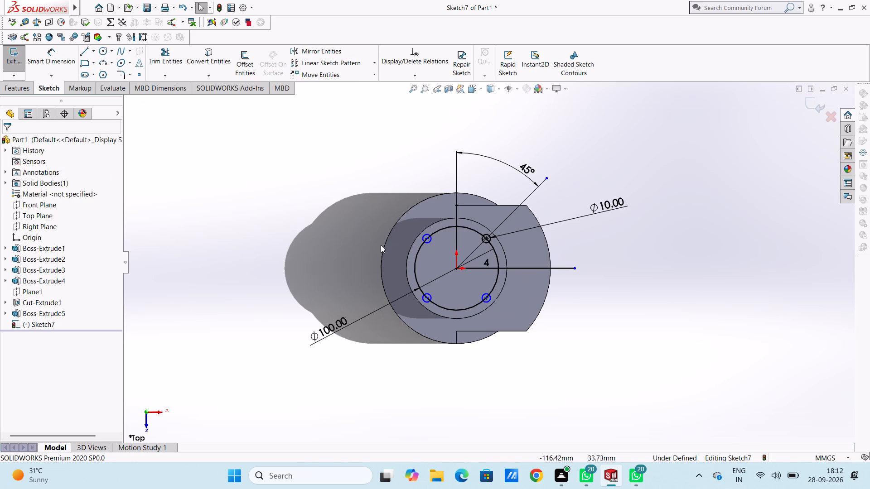
Delete the 100 mm circle centred on the origin from the sketch.
{"action": "left_click", "coordinate": [416, 261]}
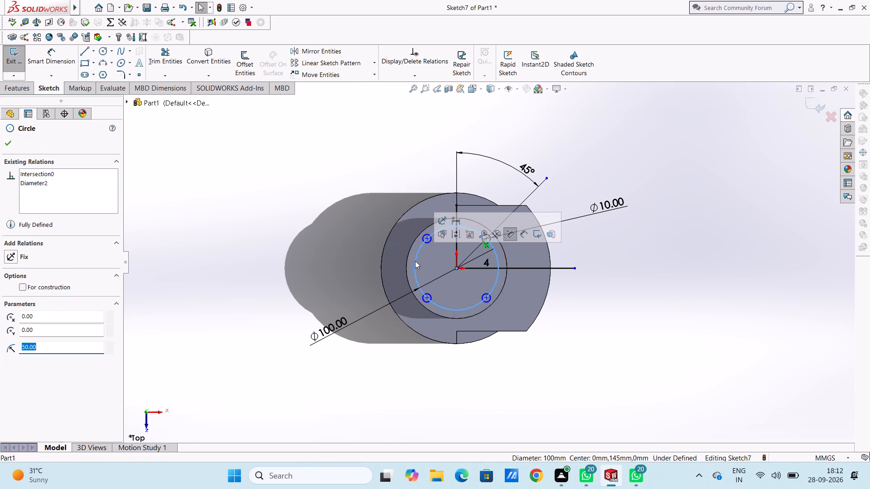
{"action": "key", "text": "Delete"}
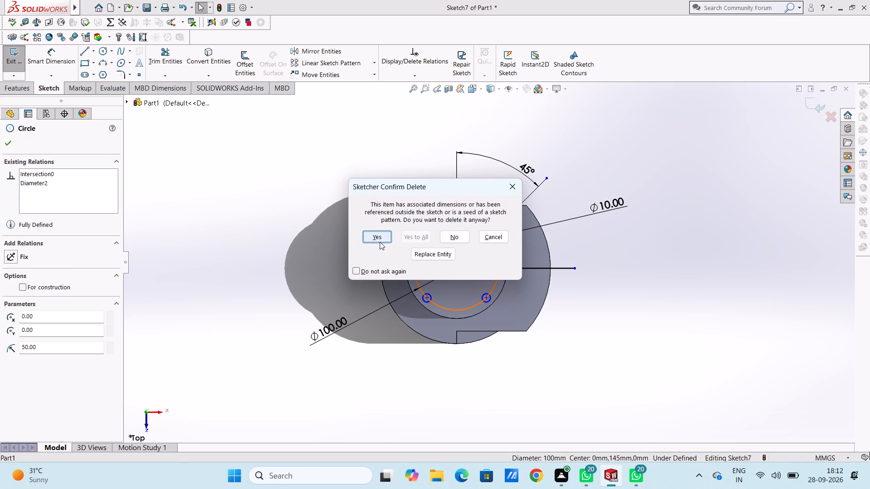
{"action": "left_click", "coordinate": [379, 238]}
{"action": "left_click", "coordinate": [311, 296]}
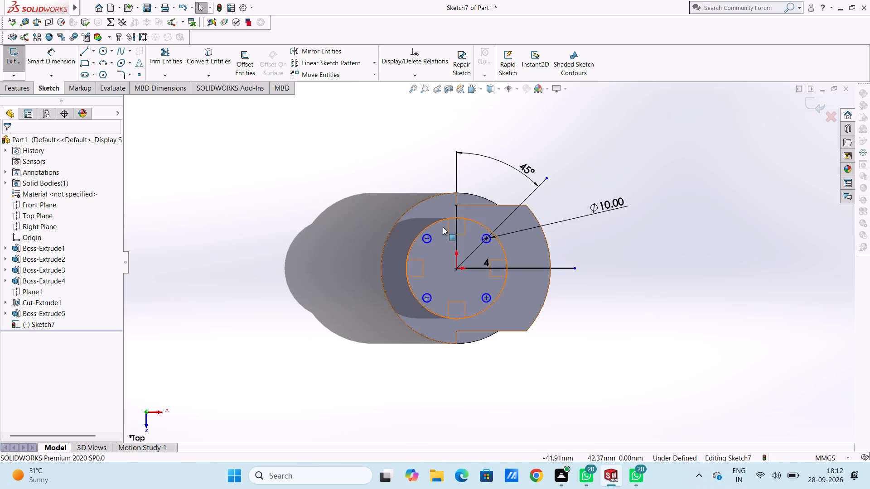
Dimension the vertical distance between the centres of the two small circles left of the origin.
{"action": "middle_click_drag", "start_coordinate": [232, 325], "coordinate": [220, 218]}
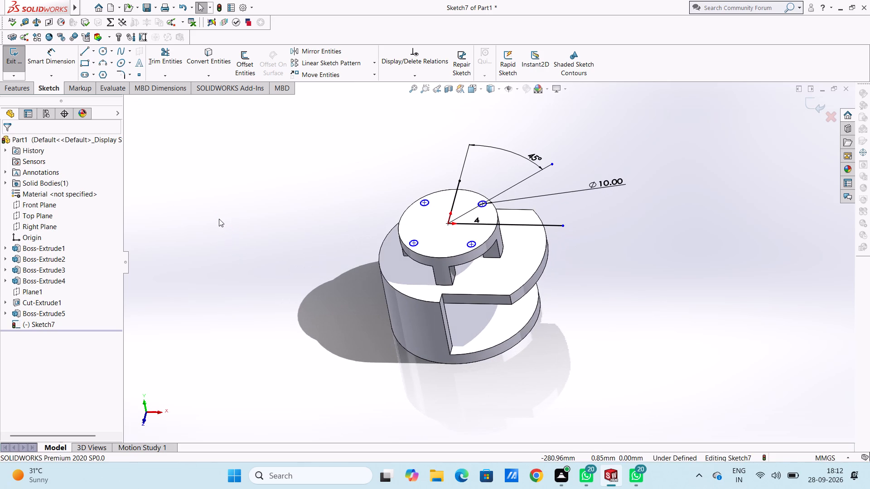
{"action": "middle_click_drag", "start_coordinate": [224, 220], "coordinate": [242, 247]}
{"action": "key", "text": "ctrl+5"}
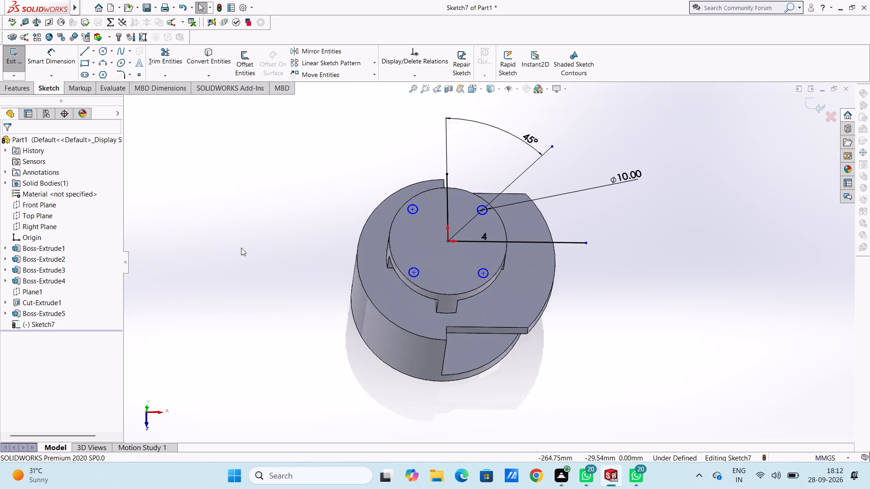
{"action": "scroll", "coordinate": [241, 248], "scroll_direction": "up", "scroll_amount": 2}
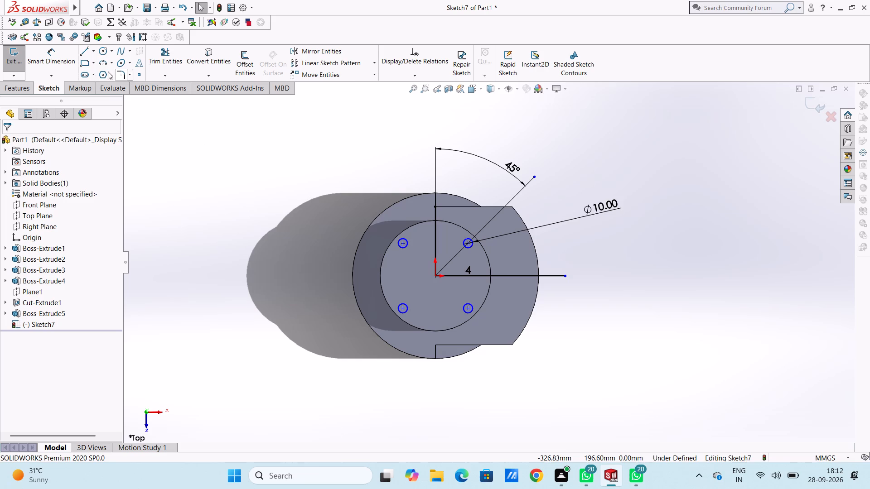
{"action": "left_click", "coordinate": [58, 60]}
{"action": "left_click", "coordinate": [401, 244]}
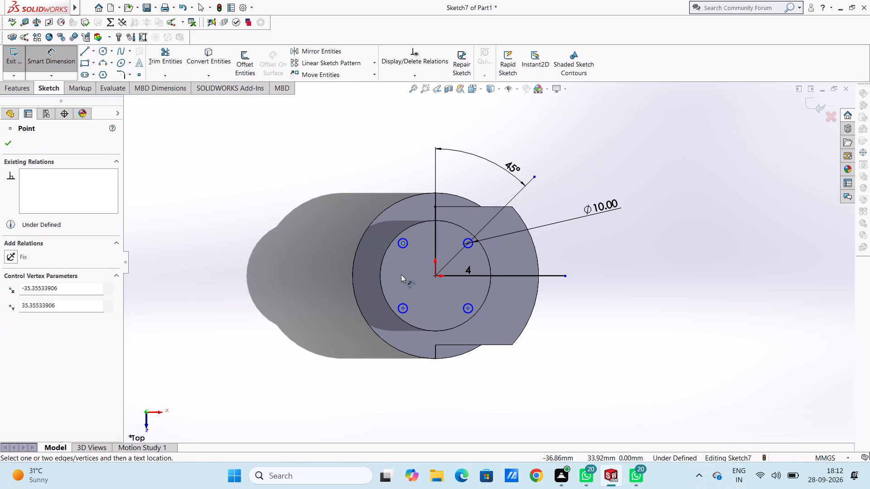
{"action": "left_click", "coordinate": [402, 310]}
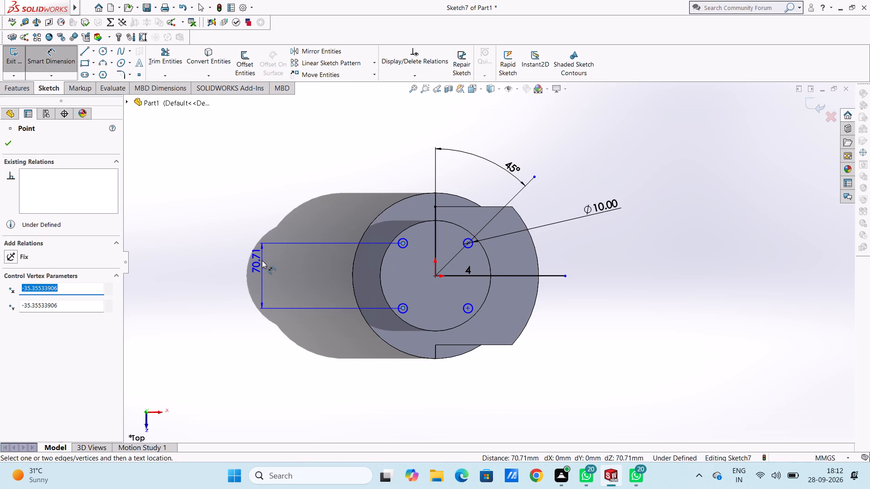
{"action": "left_click", "coordinate": [261, 260]}
{"action": "left_click", "coordinate": [226, 247]}
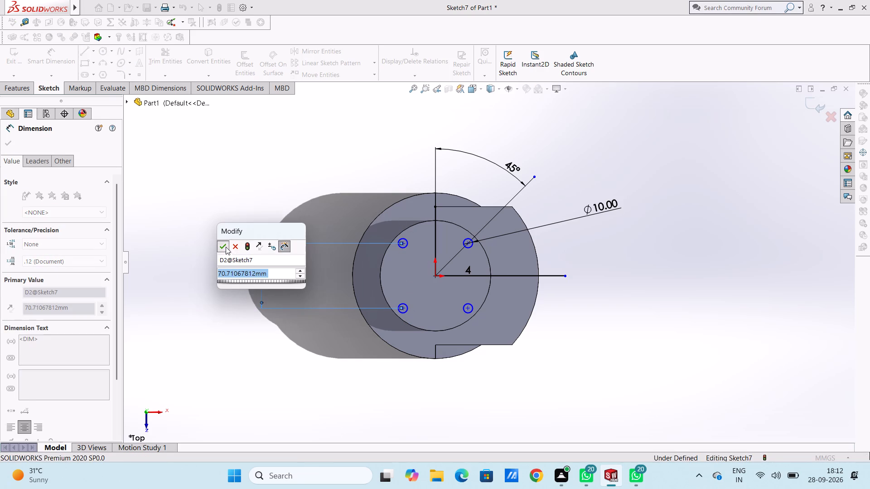
{"action": "left_click", "coordinate": [226, 222]}
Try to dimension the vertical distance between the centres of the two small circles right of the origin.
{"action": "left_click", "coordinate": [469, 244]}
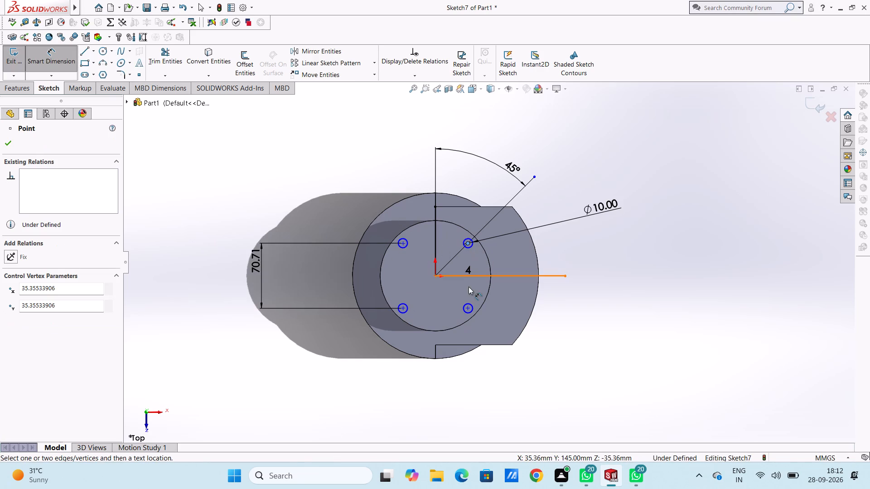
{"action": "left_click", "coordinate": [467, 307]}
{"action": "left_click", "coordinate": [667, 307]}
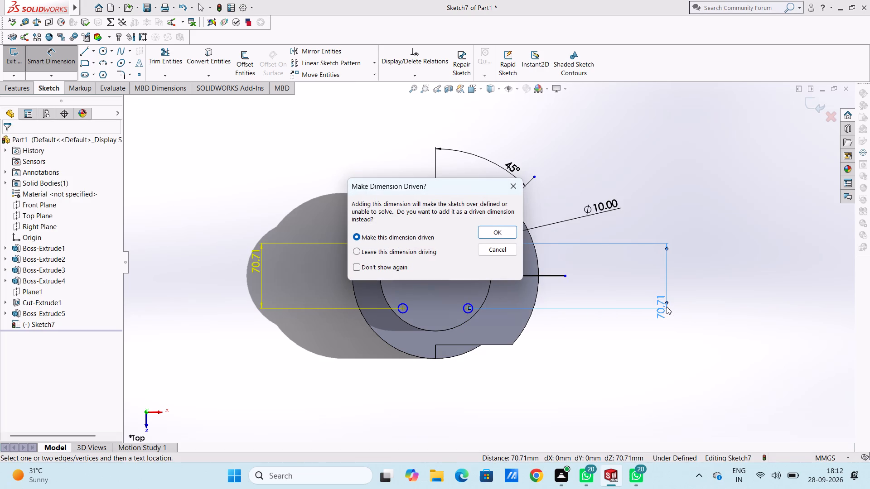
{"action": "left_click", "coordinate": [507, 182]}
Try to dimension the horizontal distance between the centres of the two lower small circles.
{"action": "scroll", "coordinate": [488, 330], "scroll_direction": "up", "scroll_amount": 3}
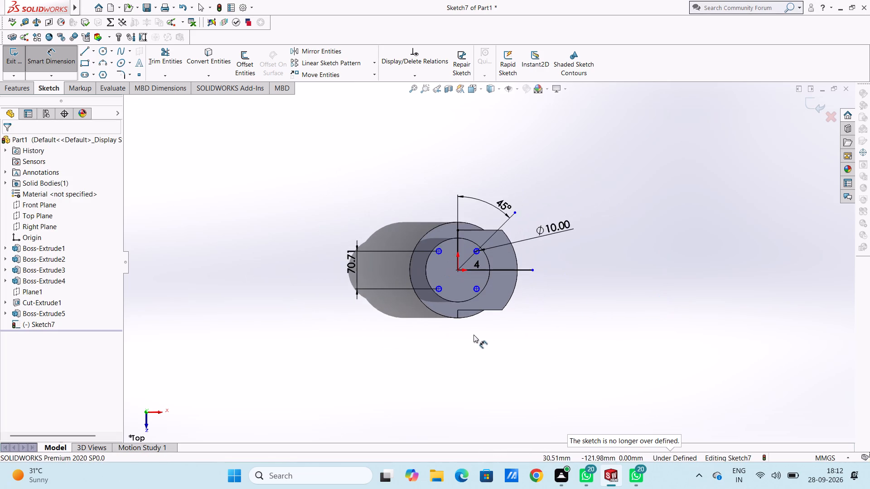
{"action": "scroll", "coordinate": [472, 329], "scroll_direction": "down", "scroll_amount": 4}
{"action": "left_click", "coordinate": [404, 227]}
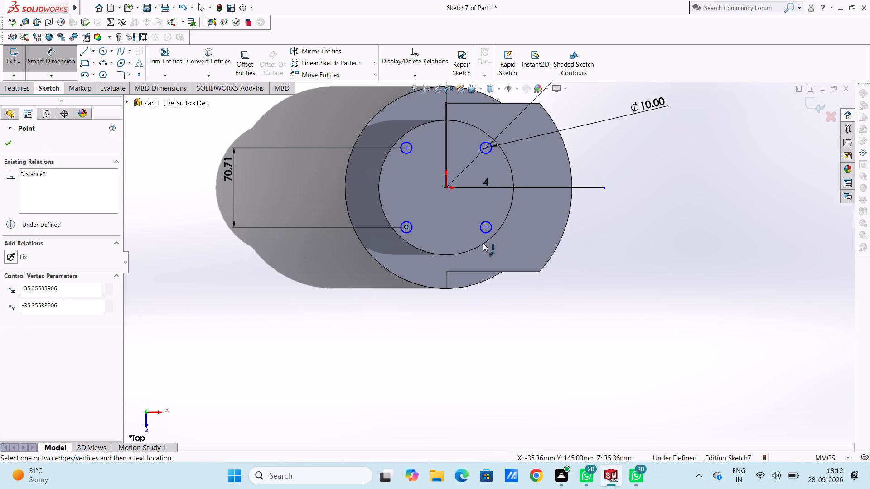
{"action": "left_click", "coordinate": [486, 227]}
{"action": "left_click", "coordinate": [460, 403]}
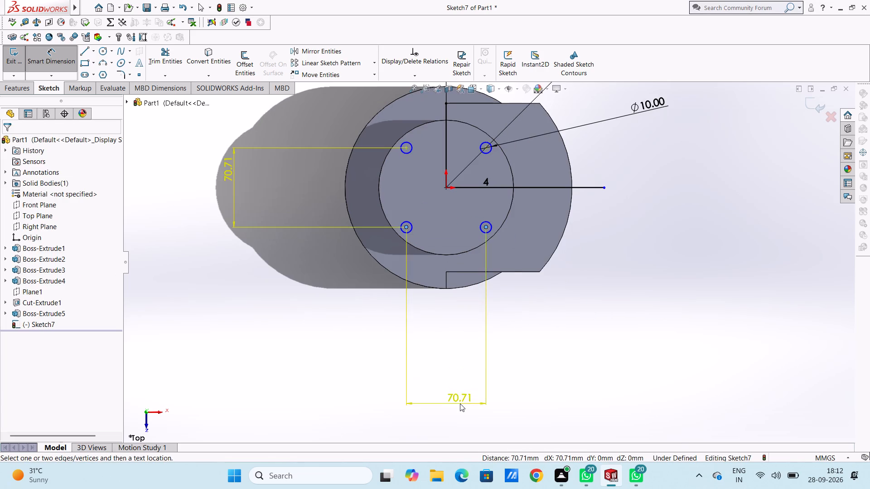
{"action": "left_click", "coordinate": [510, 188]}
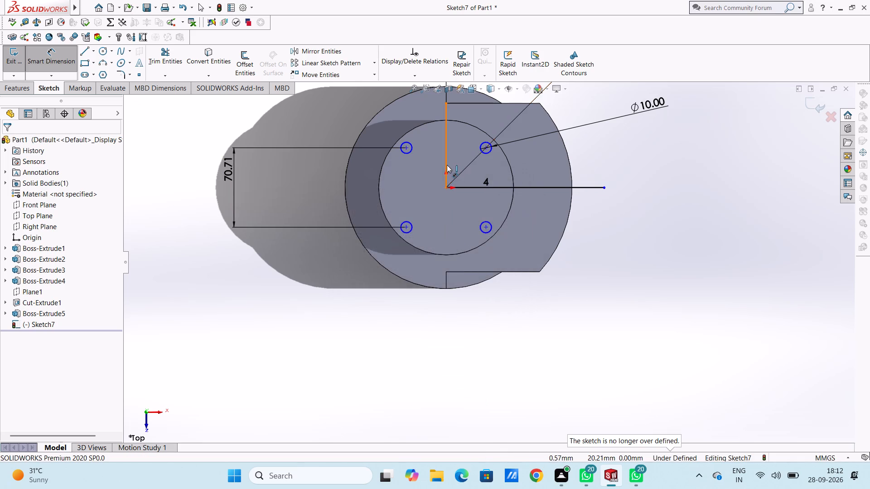
Dimension the horizontal distance from the upper-left small circle's centre to the origin.
{"action": "scroll", "coordinate": [447, 165], "scroll_direction": "up", "scroll_amount": 3}
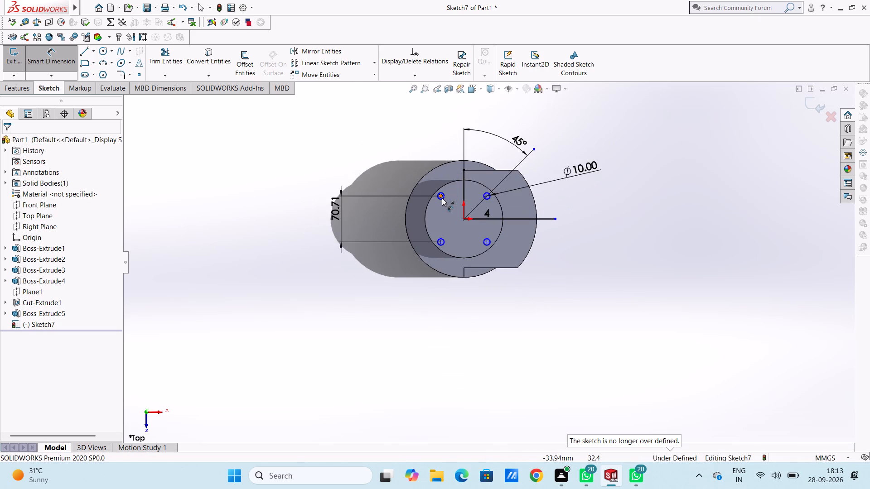
{"action": "left_click", "coordinate": [440, 197]}
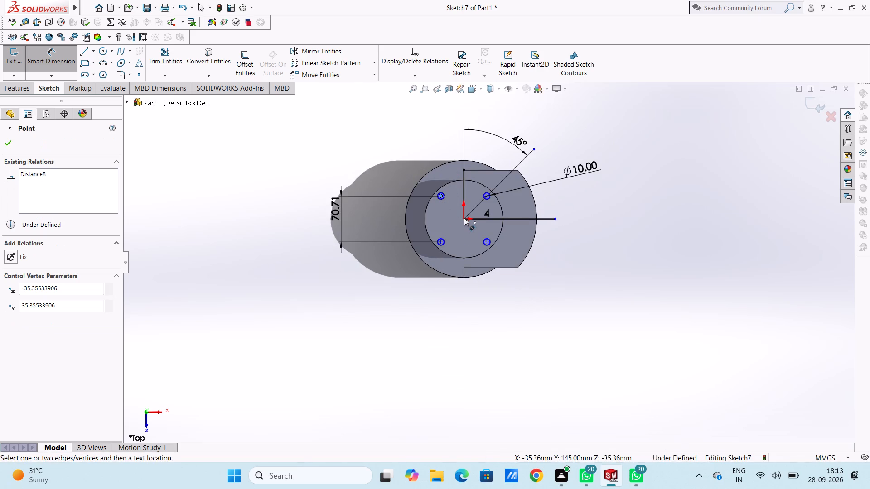
{"action": "left_click", "coordinate": [464, 218]}
{"action": "left_click", "coordinate": [457, 112]}
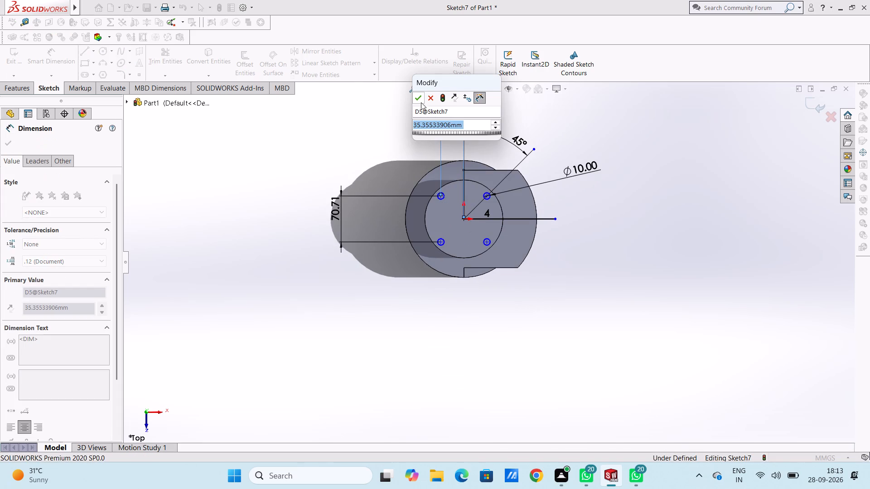
{"action": "left_click", "coordinate": [416, 98]}
{"action": "left_click", "coordinate": [393, 118]}
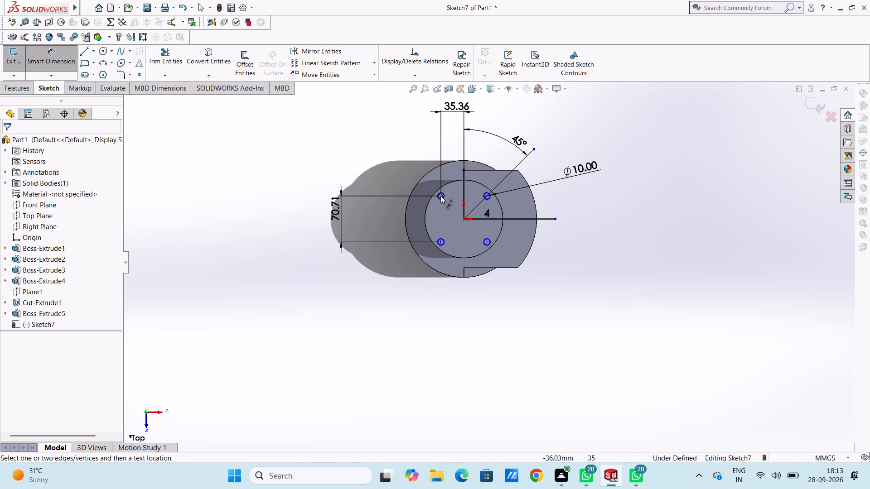
Dimension the vertical distance from the upper-left small circle's centre to the origin.
{"action": "left_click", "coordinate": [440, 196]}
{"action": "left_click", "coordinate": [465, 219]}
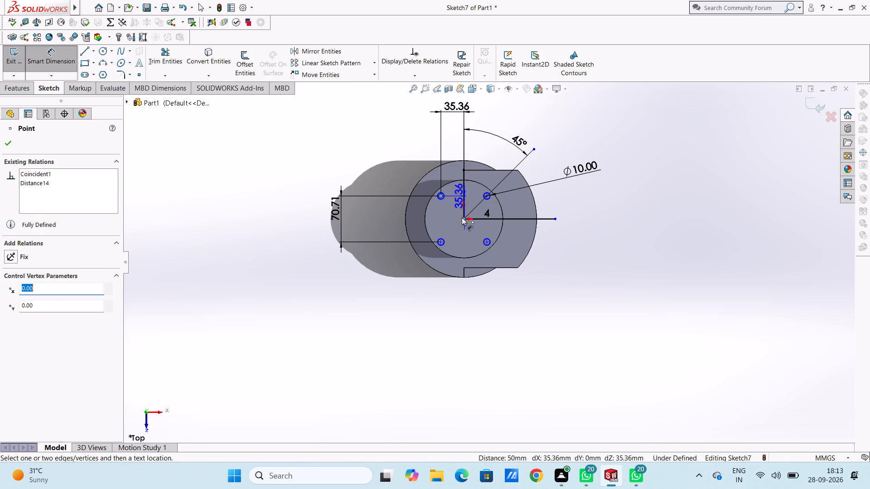
{"action": "left_click", "coordinate": [394, 204]}
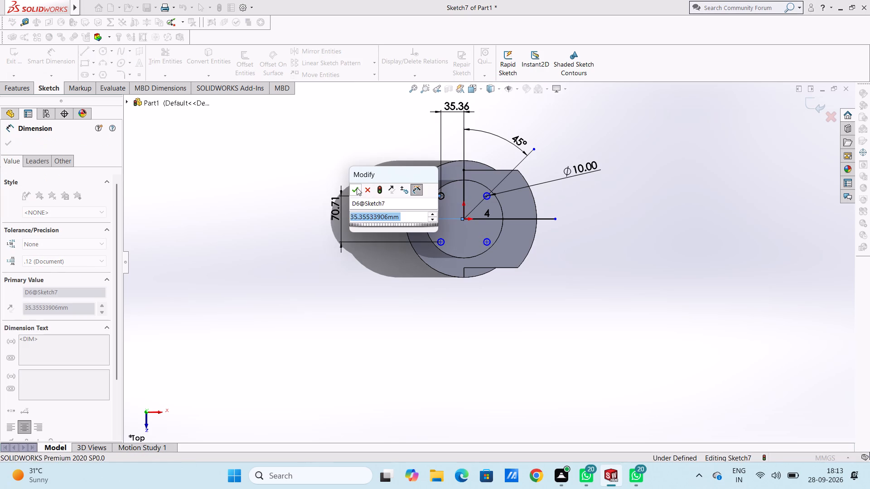
{"action": "left_click", "coordinate": [357, 187]}
{"action": "left_click", "coordinate": [349, 175]}
Dimension the vertical distance from the lower-left small circle's centre to the origin.
{"action": "scroll", "coordinate": [449, 240], "scroll_direction": "down", "scroll_amount": 2}
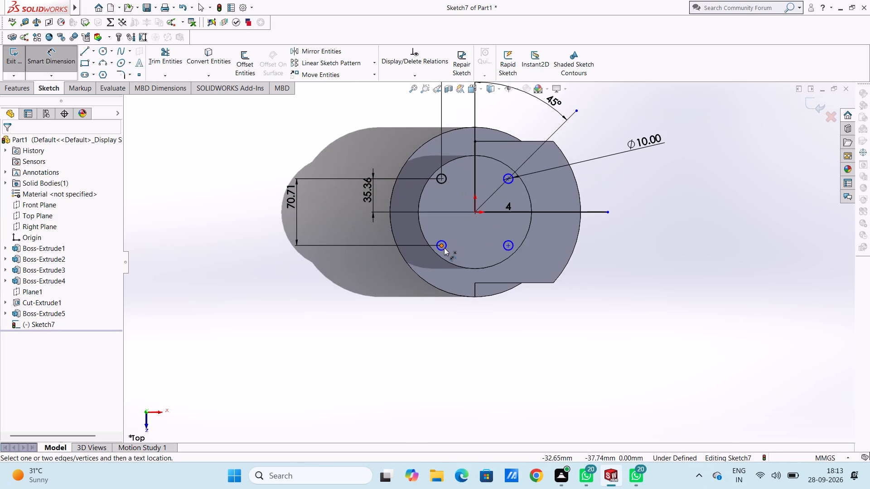
{"action": "left_click", "coordinate": [443, 247]}
{"action": "left_click", "coordinate": [474, 213]}
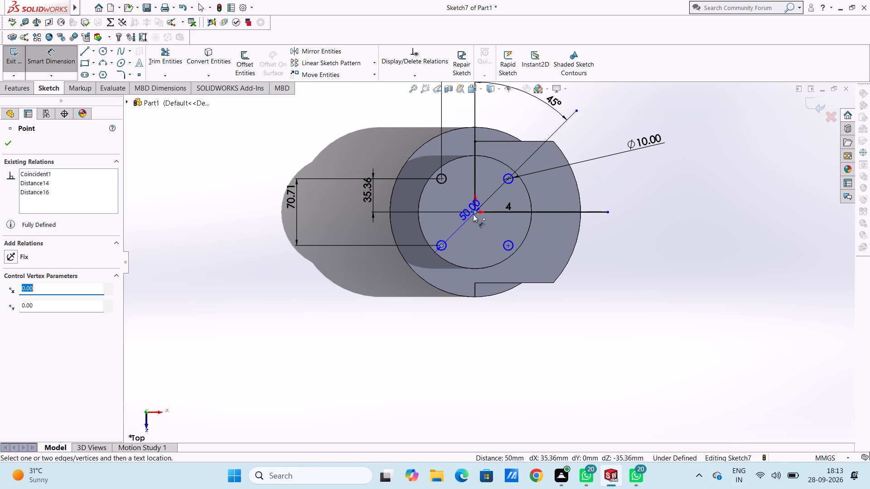
{"action": "left_click", "coordinate": [352, 219]}
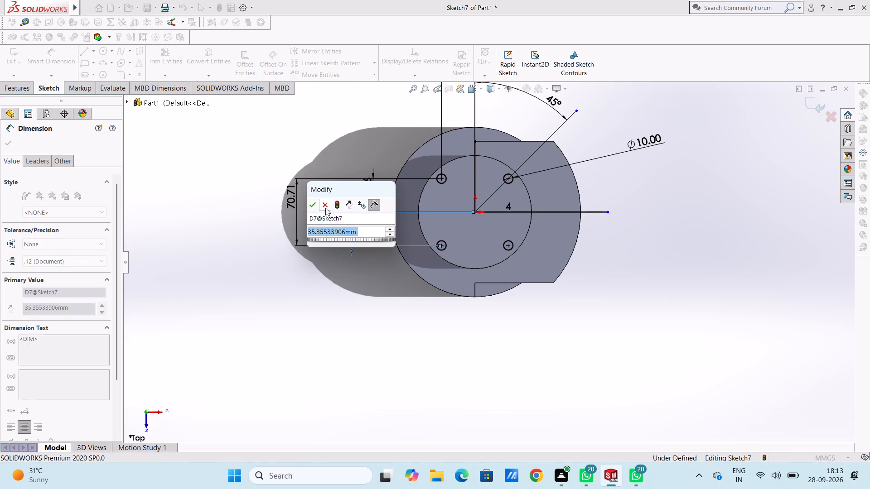
{"action": "left_click", "coordinate": [317, 202]}
{"action": "left_click", "coordinate": [274, 187]}
Cut-extrude the regions of all four 10 mm circles into the capping disc to a blind depth of 20 mm.
{"action": "scroll", "coordinate": [289, 215], "scroll_direction": "up", "scroll_amount": 3}
{"action": "middle_click_drag", "start_coordinate": [342, 218], "coordinate": [332, 209]}
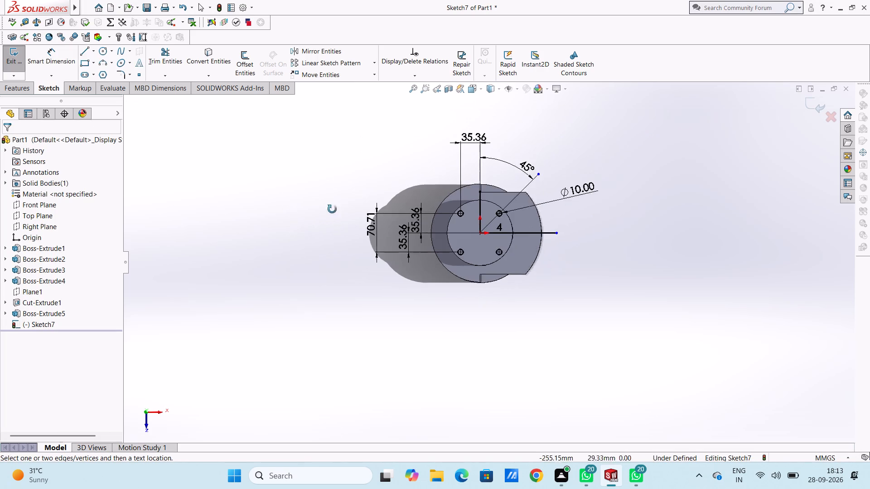
{"action": "middle_click_drag", "start_coordinate": [332, 209], "coordinate": [299, 166]}
{"action": "left_click", "coordinate": [21, 87]}
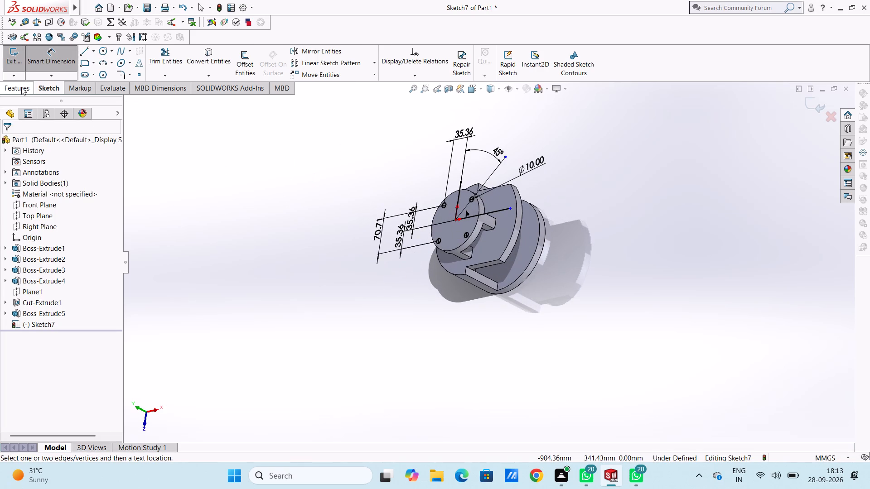
{"action": "left_click", "coordinate": [153, 59]}
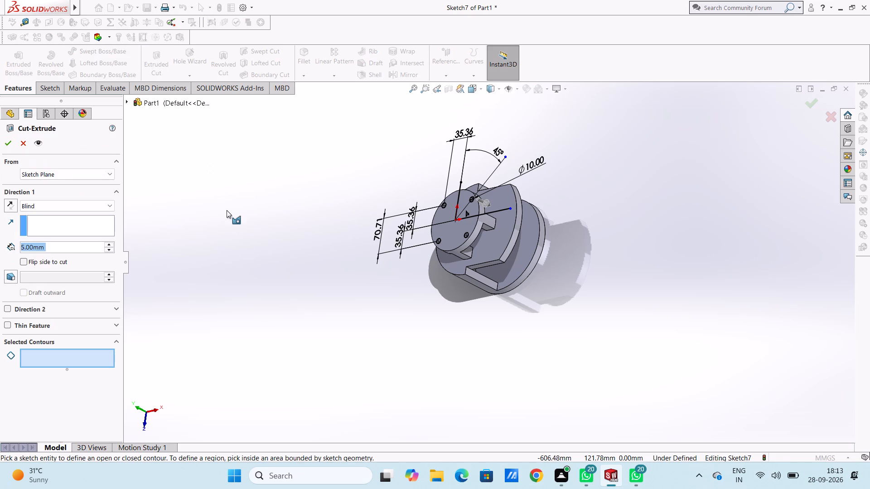
{"action": "middle_click_drag", "start_coordinate": [240, 216], "coordinate": [269, 229]}
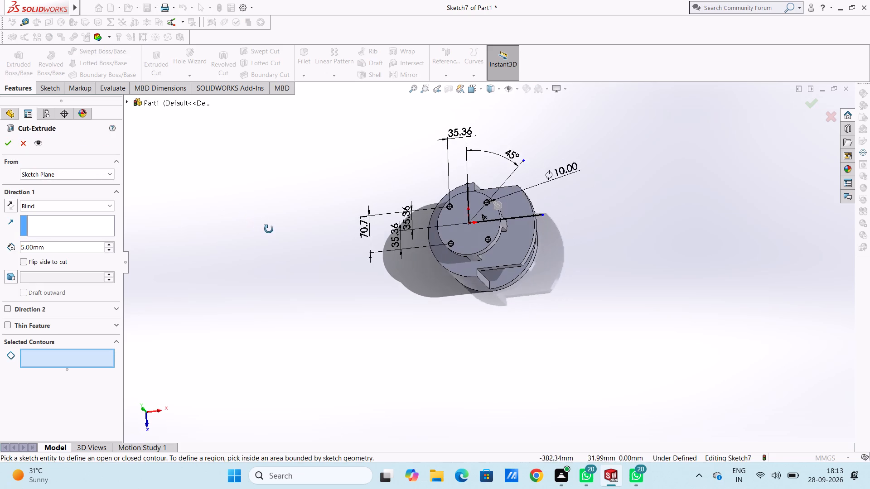
{"action": "middle_click_drag", "start_coordinate": [269, 229], "coordinate": [281, 239]}
{"action": "scroll", "coordinate": [514, 237], "scroll_direction": "down", "scroll_amount": 6}
{"action": "scroll", "coordinate": [469, 163], "scroll_direction": "down", "scroll_amount": 6}
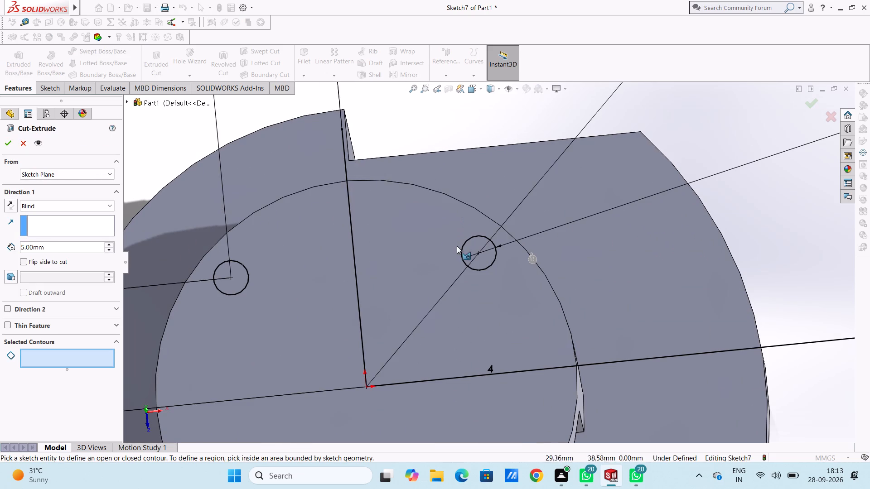
{"action": "left_click", "coordinate": [484, 253]}
{"action": "left_click", "coordinate": [474, 246]}
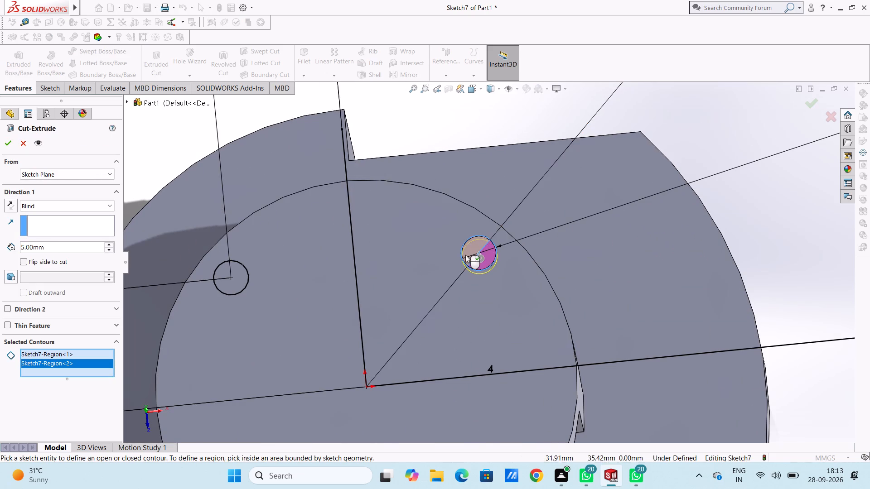
{"action": "scroll", "coordinate": [465, 255], "scroll_direction": "up", "scroll_amount": 6}
{"action": "scroll", "coordinate": [404, 269], "scroll_direction": "down", "scroll_amount": 6}
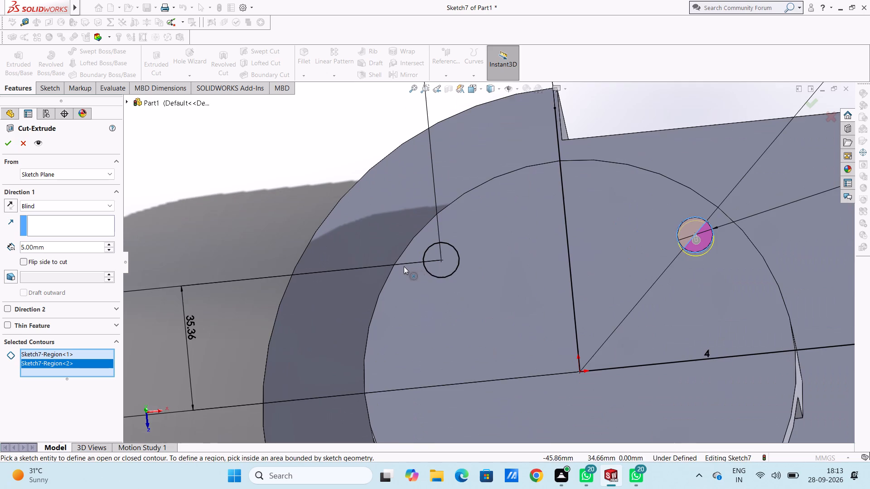
{"action": "left_click", "coordinate": [435, 255]}
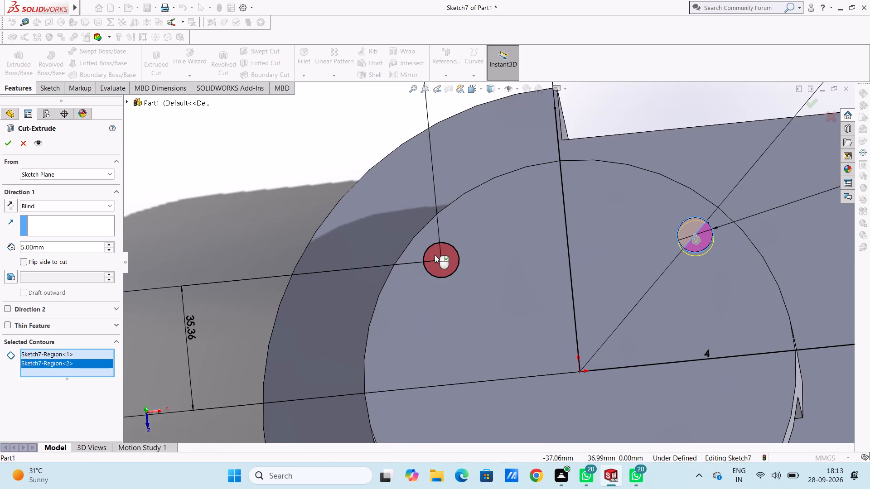
{"action": "scroll", "coordinate": [469, 302], "scroll_direction": "up", "scroll_amount": 5}
{"action": "scroll", "coordinate": [571, 371], "scroll_direction": "down", "scroll_amount": 3}
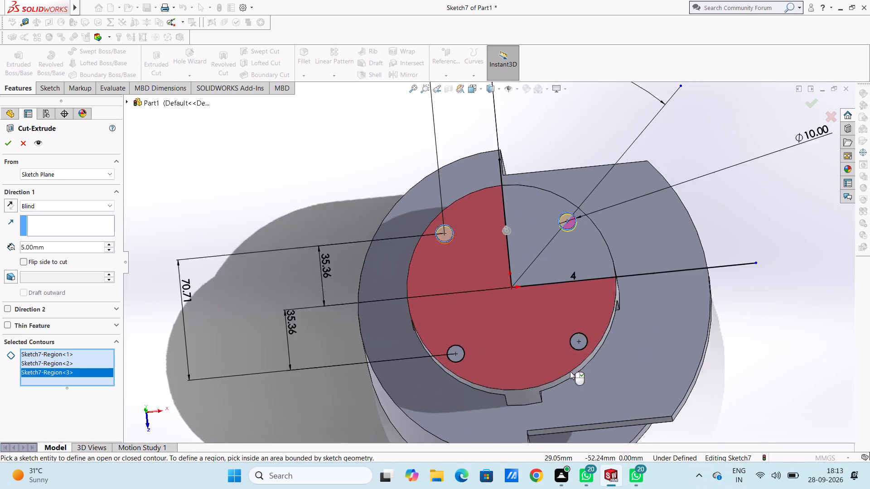
{"action": "scroll", "coordinate": [570, 371], "scroll_direction": "down", "scroll_amount": 2}
{"action": "left_click", "coordinate": [304, 308]}
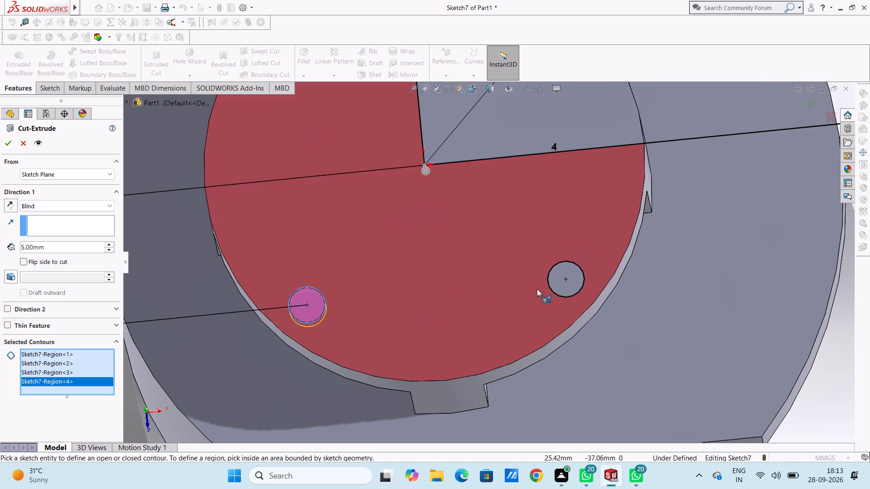
{"action": "left_click", "coordinate": [564, 278]}
{"action": "left_click", "coordinate": [565, 282]}
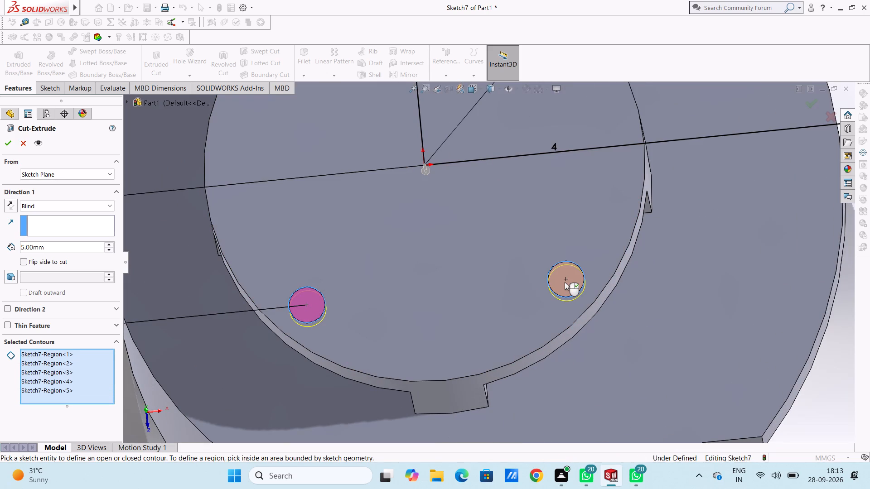
{"action": "scroll", "coordinate": [565, 282], "scroll_direction": "up", "scroll_amount": 9}
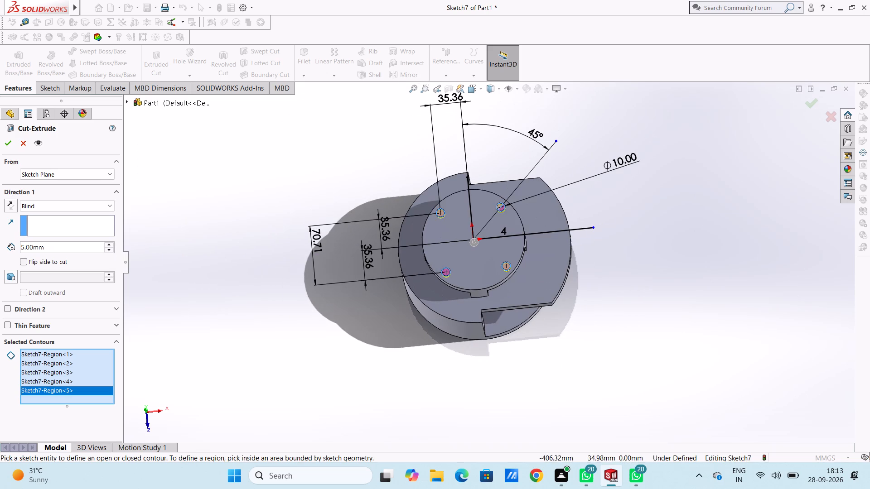
{"action": "double_click", "coordinate": [74, 250]}
{"action": "type", "text": "20"}
{"action": "key", "text": "Return"}
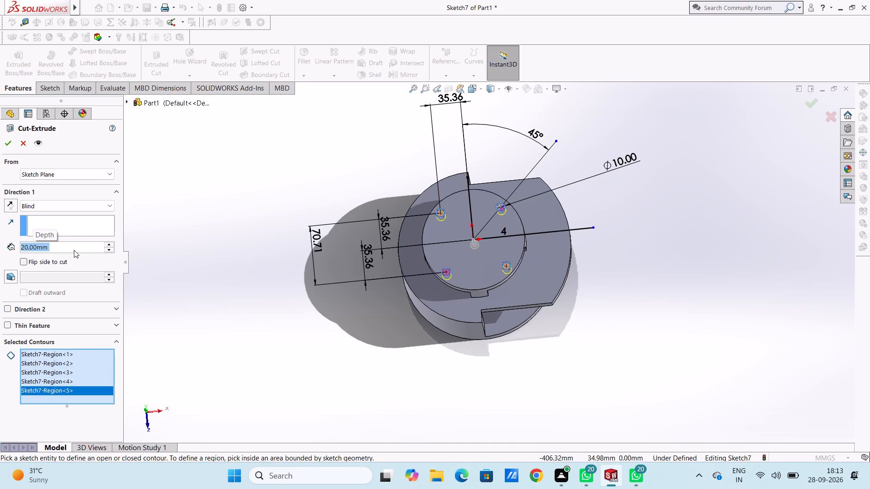
{"action": "left_click", "coordinate": [9, 143]}
{"action": "left_click", "coordinate": [162, 199]}
Open a new sketch on the capping disc's top face and draw a circle of radius 40 mm centred on the origin.
{"action": "middle_click_drag", "start_coordinate": [231, 226], "coordinate": [135, 150]}
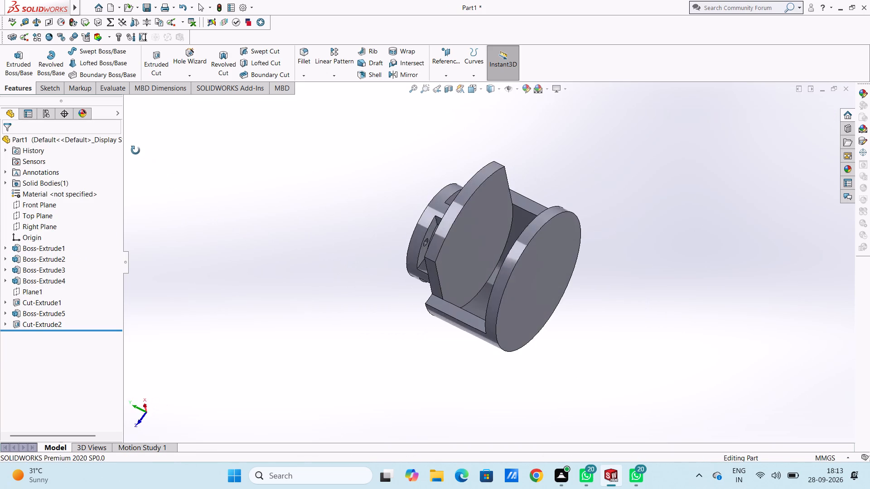
{"action": "middle_click_drag", "start_coordinate": [135, 150], "coordinate": [309, 203]}
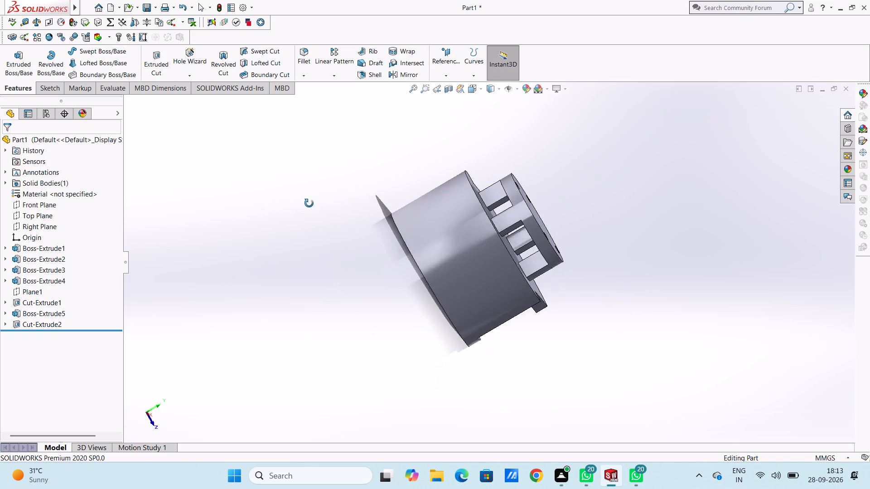
{"action": "middle_click_drag", "start_coordinate": [309, 203], "coordinate": [304, 217]}
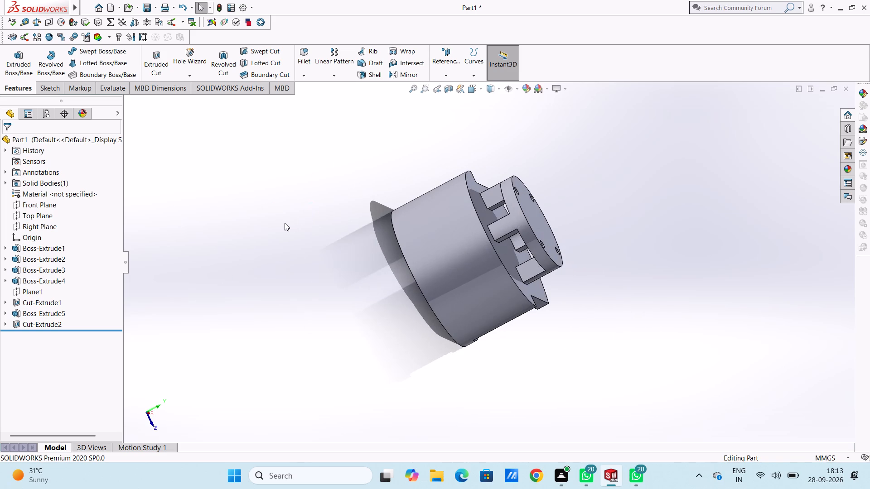
{"action": "key", "text": "ctrl+5"}
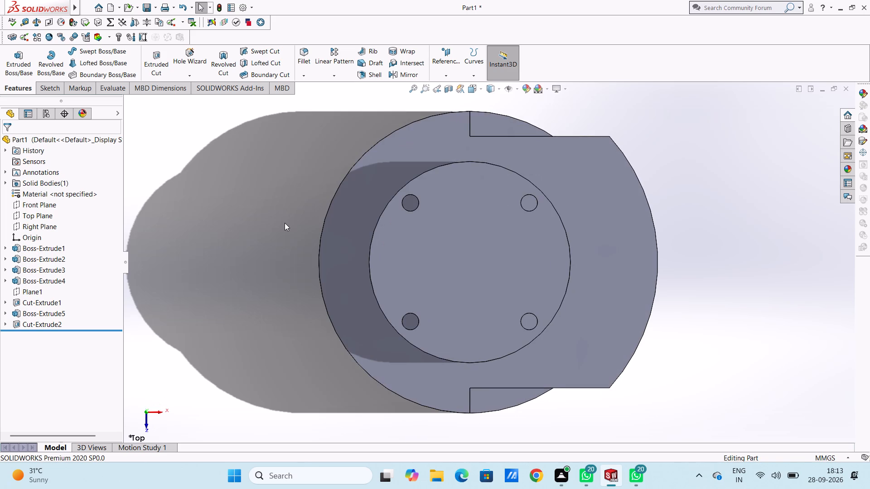
{"action": "scroll", "coordinate": [285, 223], "scroll_direction": "up", "scroll_amount": 2}
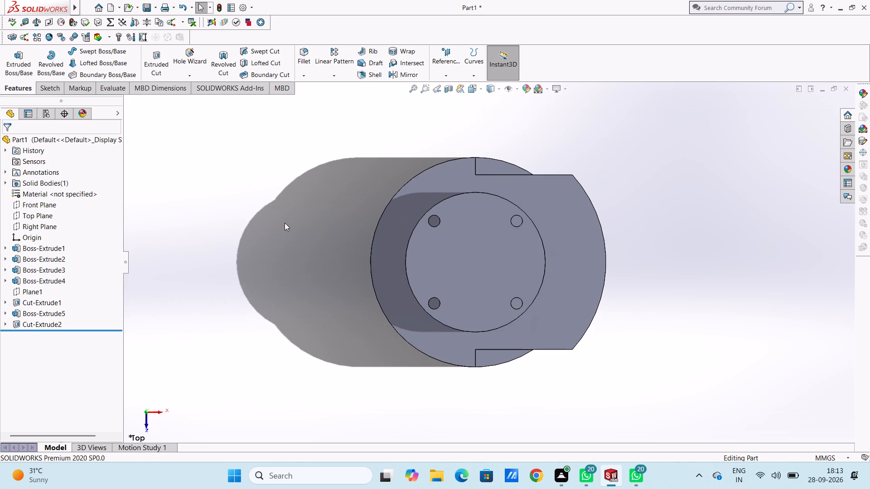
{"action": "left_click", "coordinate": [474, 253]}
{"action": "left_click", "coordinate": [514, 229]}
{"action": "left_click", "coordinate": [307, 245]}
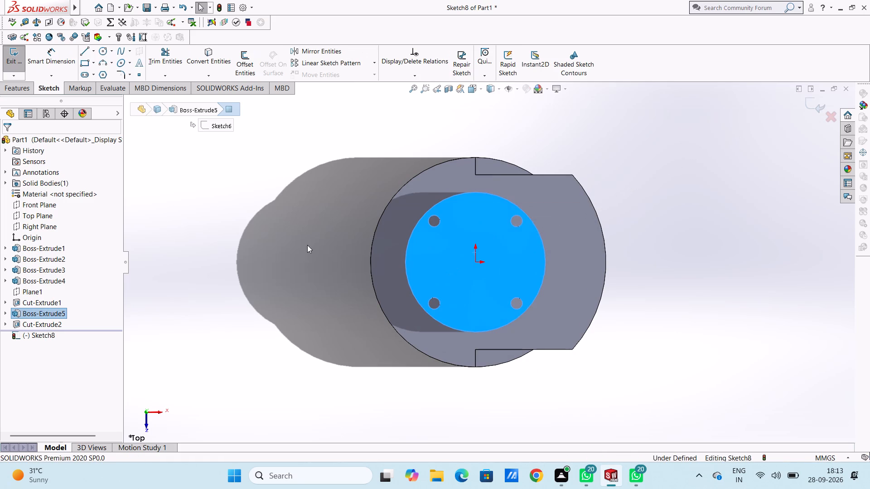
{"action": "left_click", "coordinate": [102, 50]}
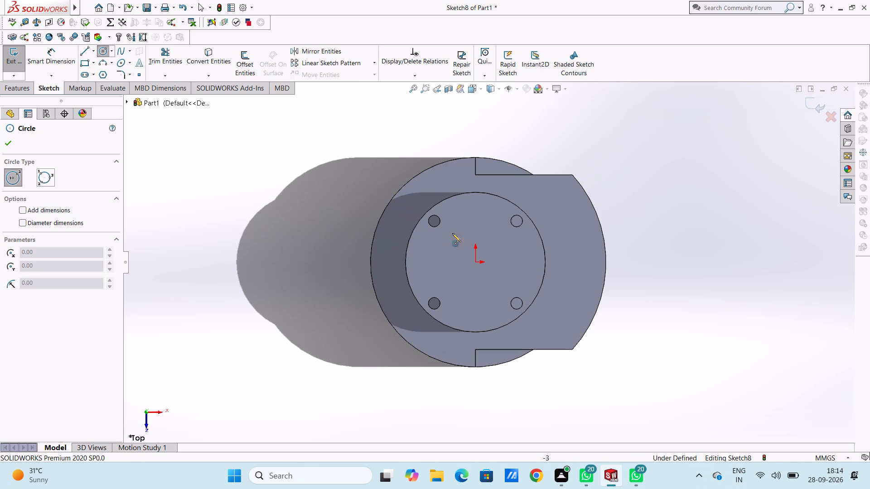
{"action": "left_click", "coordinate": [475, 262]}
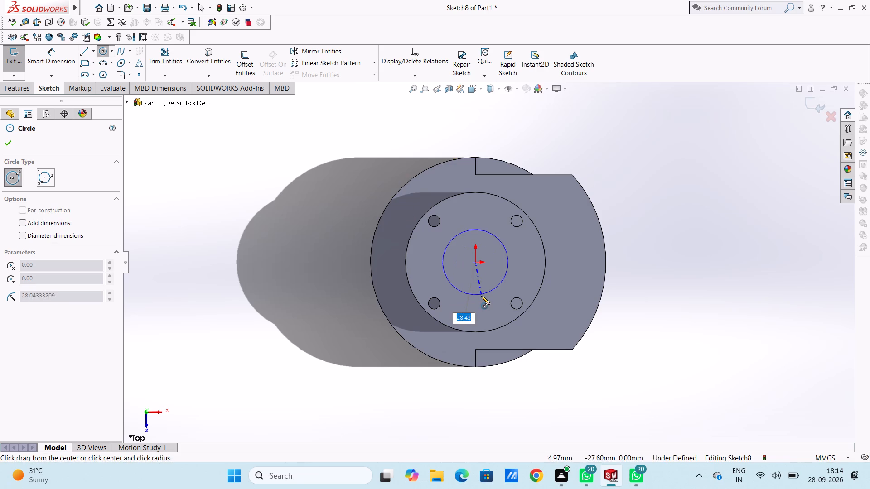
{"action": "type", "text": "40"}
{"action": "key", "text": "Return"}
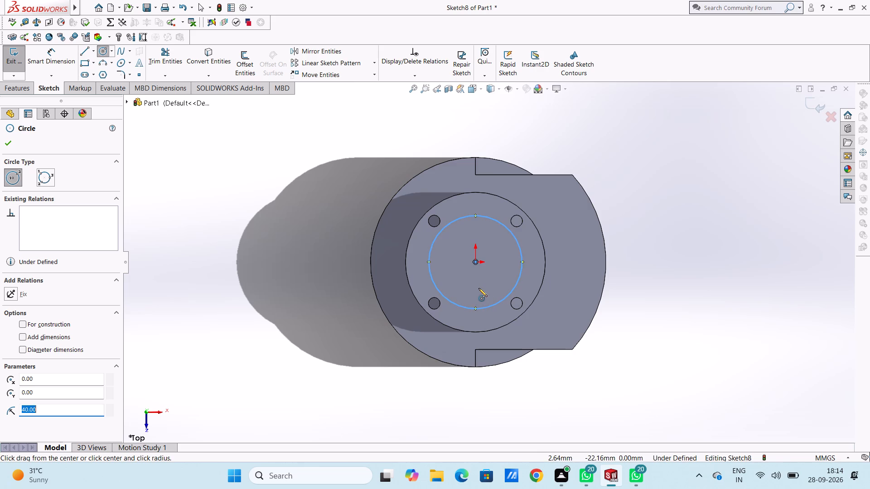
Draw a second, concentric circle of radius 30 mm centred on the origin.
{"action": "left_click", "coordinate": [475, 262]}
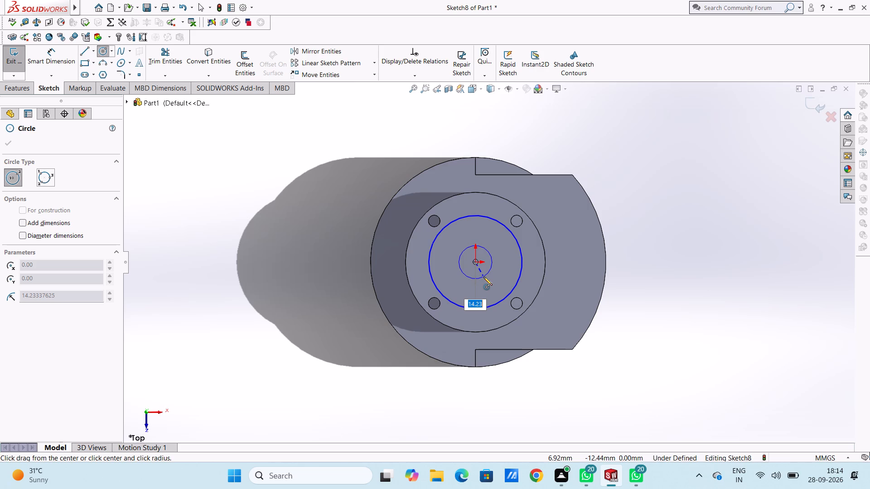
{"action": "type", "text": "30"}
{"action": "key", "text": "Return"}
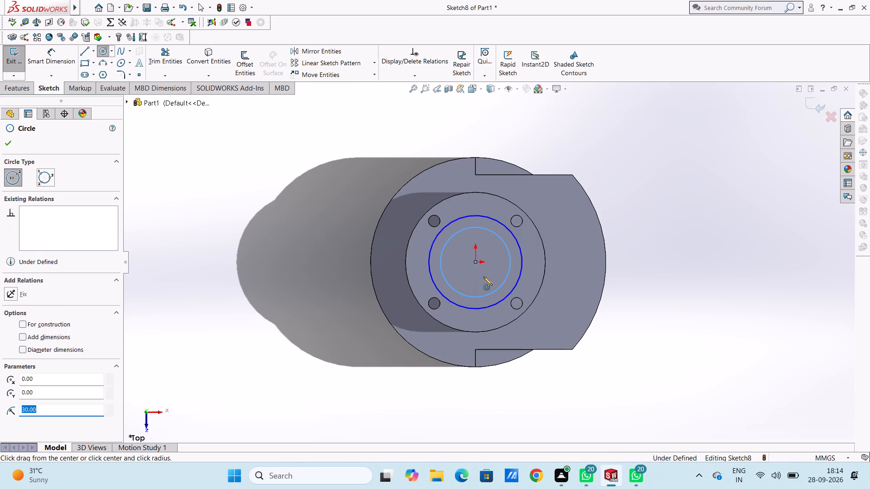
{"action": "scroll", "coordinate": [483, 277], "scroll_direction": "up", "scroll_amount": 5}
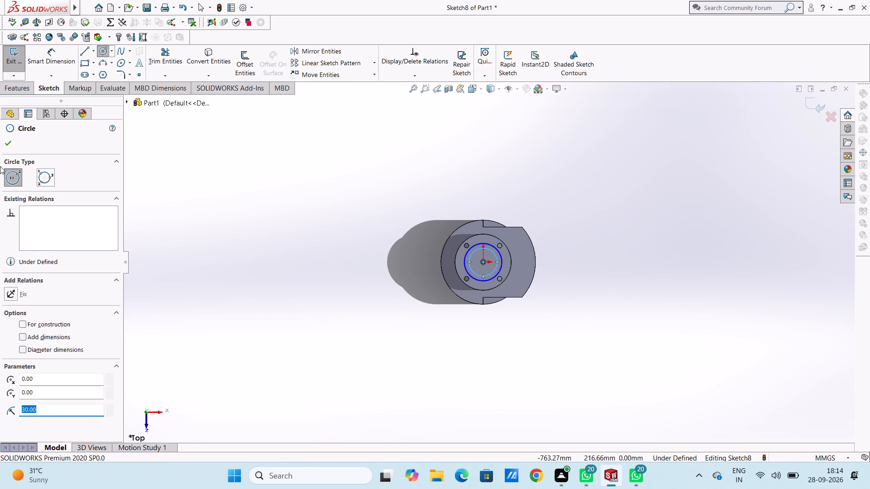
{"action": "left_click", "coordinate": [6, 142]}
Dimension the diameter of the larger circle centred on the origin.
{"action": "left_click", "coordinate": [54, 48]}
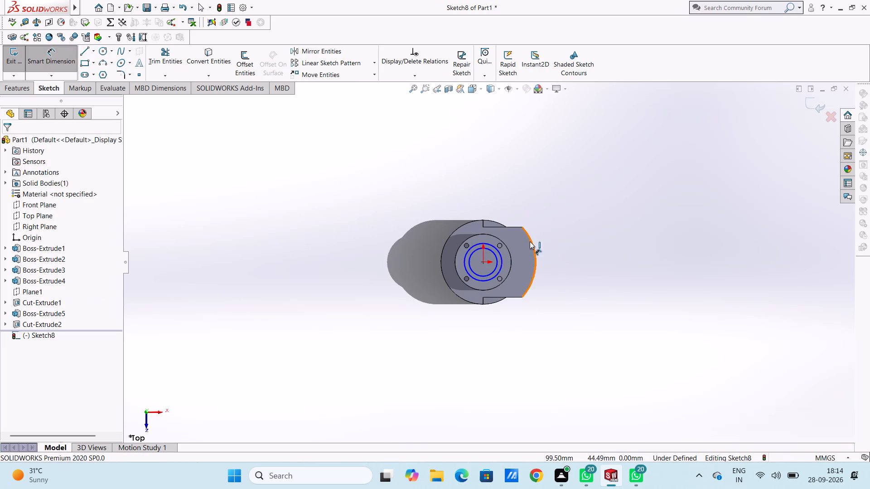
{"action": "left_click", "coordinate": [499, 254]}
{"action": "left_click", "coordinate": [772, 223]}
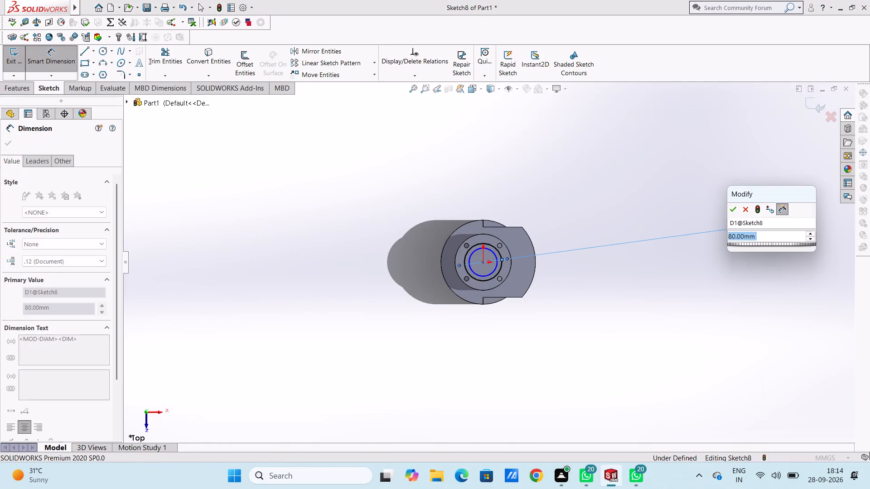
{"action": "left_click", "coordinate": [735, 212]}
{"action": "left_click", "coordinate": [648, 212]}
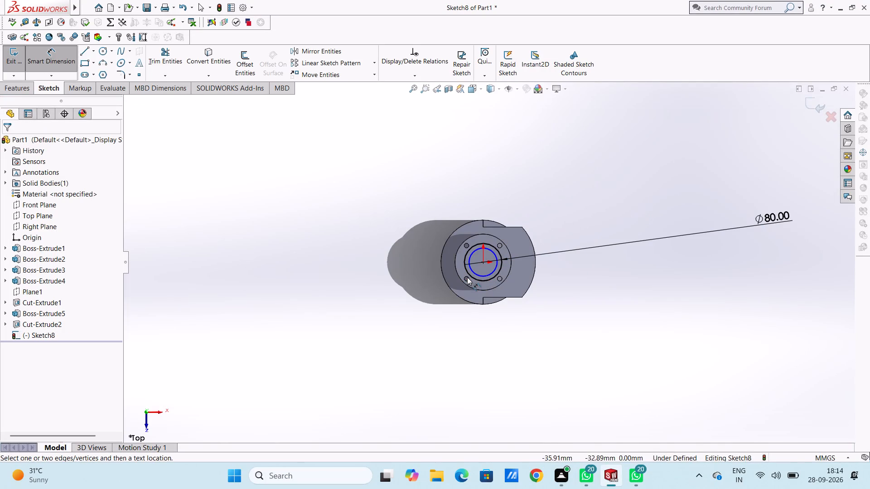
Dimension the diameter of the smaller concentric circle centred on the origin.
{"action": "left_click", "coordinate": [474, 275]}
{"action": "left_click", "coordinate": [301, 343]}
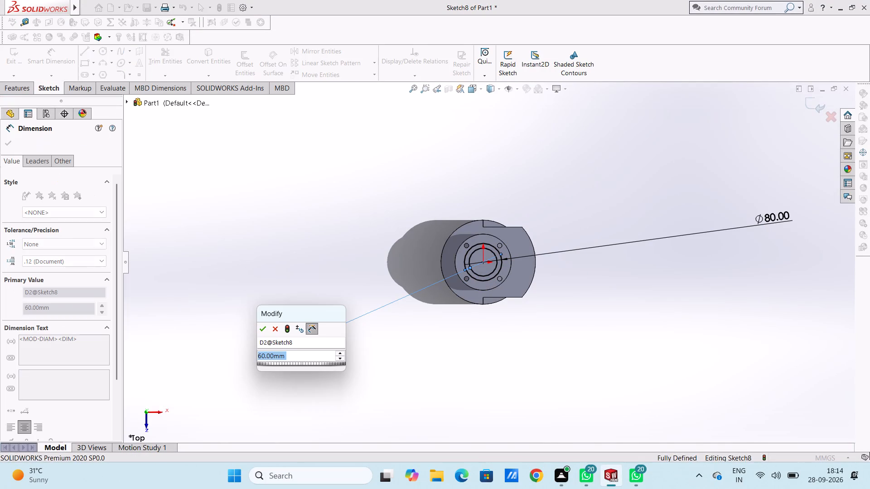
{"action": "left_click", "coordinate": [264, 331]}
{"action": "left_click", "coordinate": [251, 306]}
Extrude the concentric-circle sketch upward from the capping disc as a ring, to a blind depth of 15 mm.
{"action": "middle_click_drag", "start_coordinate": [340, 292], "coordinate": [346, 225]}
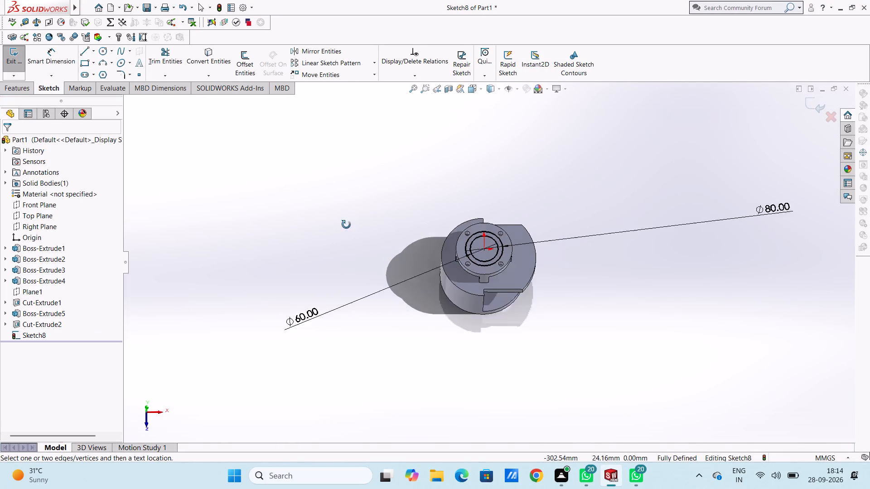
{"action": "middle_click_drag", "start_coordinate": [346, 225], "coordinate": [362, 180]}
{"action": "left_click", "coordinate": [23, 91]}
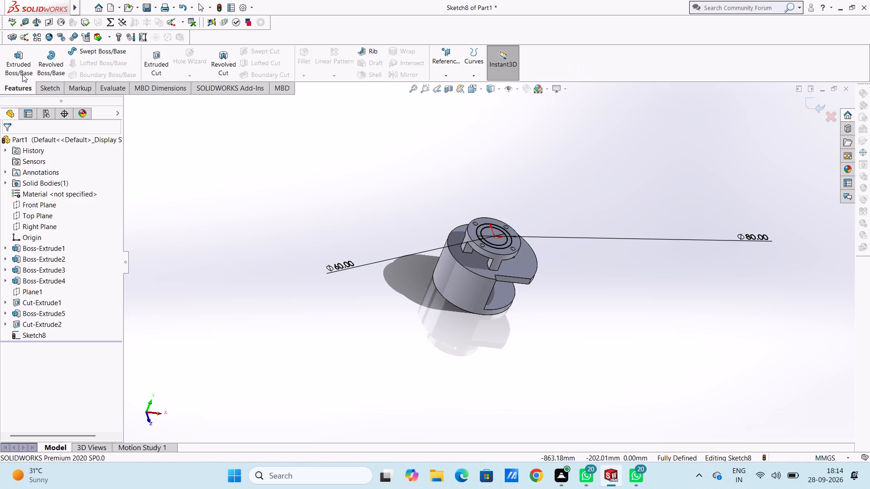
{"action": "left_click", "coordinate": [20, 66]}
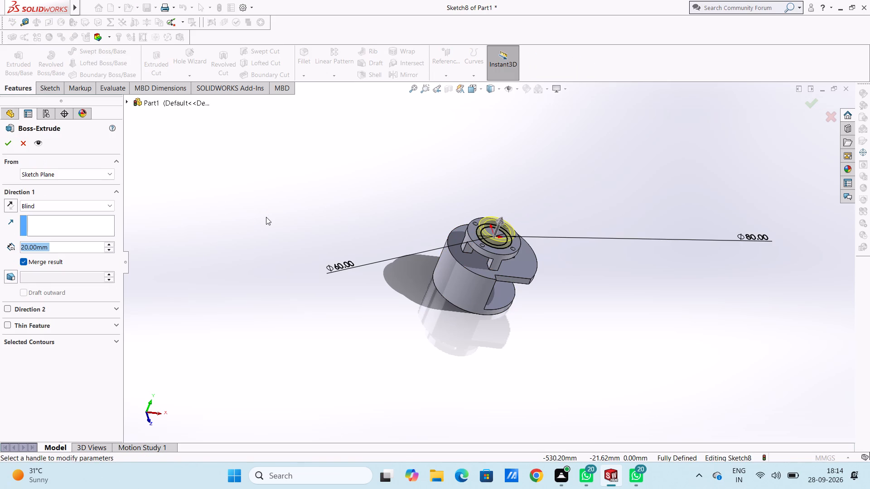
{"action": "type", "text": "15"}
{"action": "key", "text": "Return"}
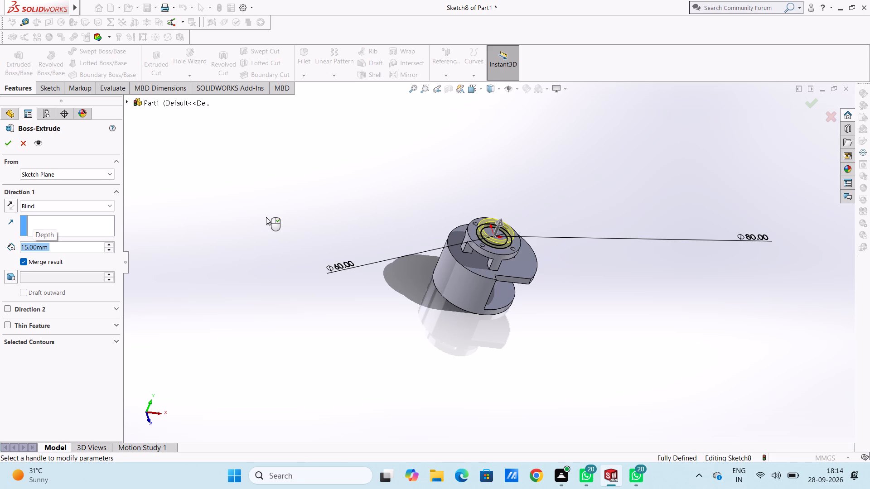
{"action": "left_click", "coordinate": [12, 141]}
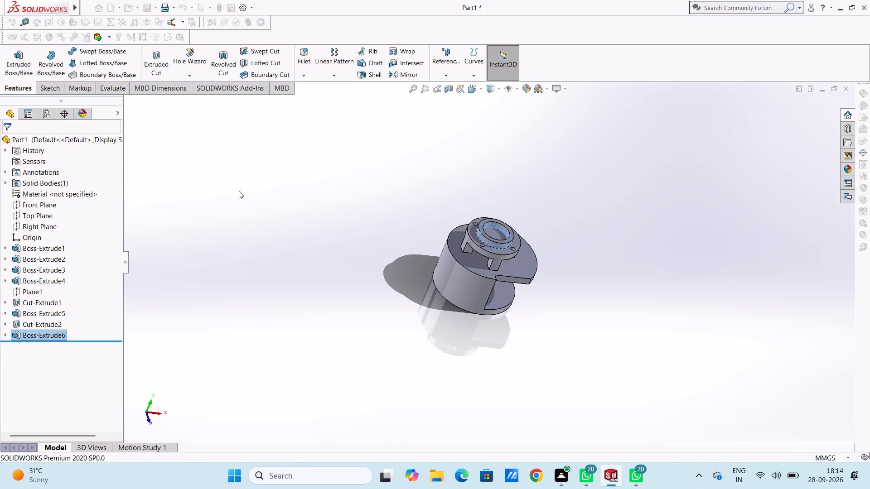
{"action": "left_click", "coordinate": [239, 191]}
Open a new sketch on the capping disc's face inside the raised ring and draw a 20 mm radius circle centred on the origin.
{"action": "middle_click_drag", "start_coordinate": [335, 201], "coordinate": [299, 242]}
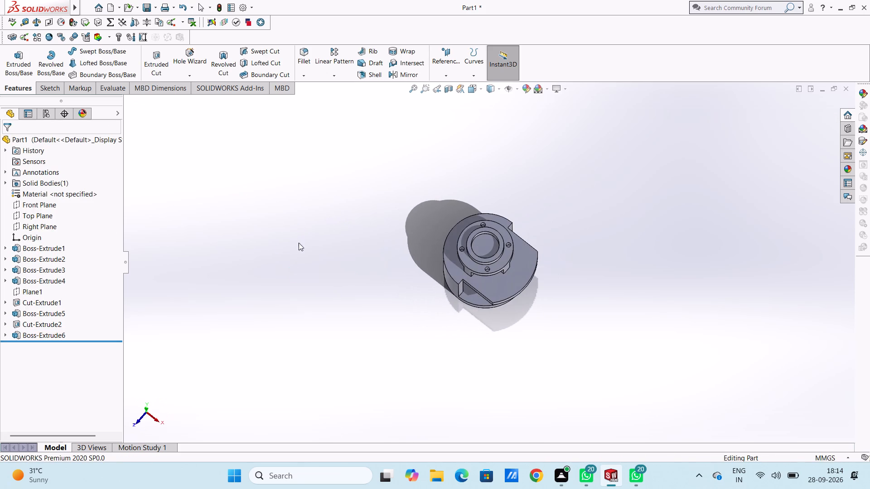
{"action": "key", "text": "ctrl+5"}
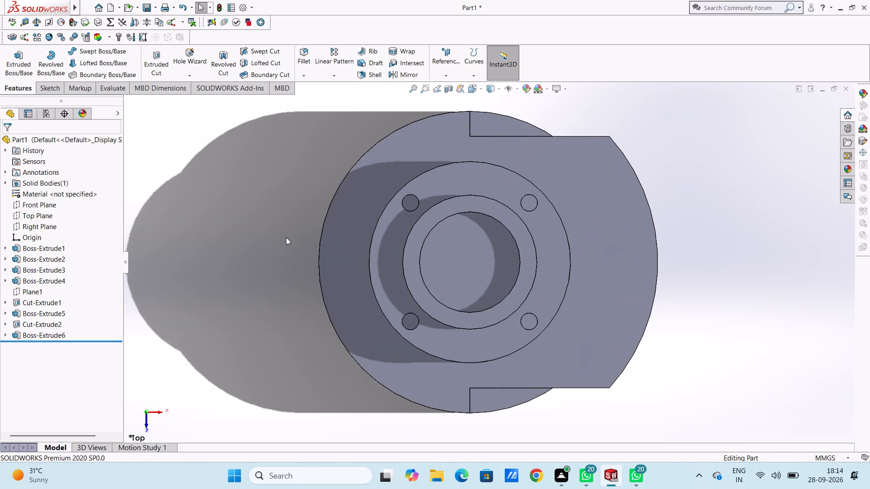
{"action": "left_click", "coordinate": [456, 259]}
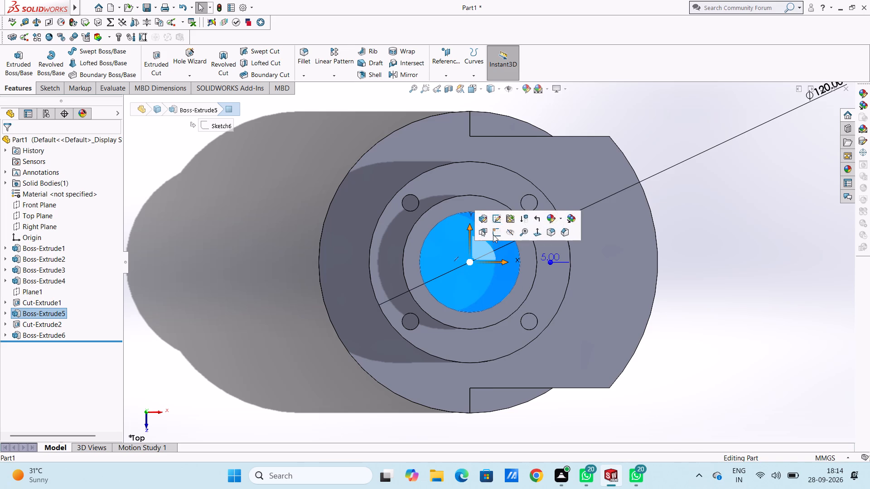
{"action": "left_click", "coordinate": [493, 235]}
{"action": "left_click", "coordinate": [245, 221]}
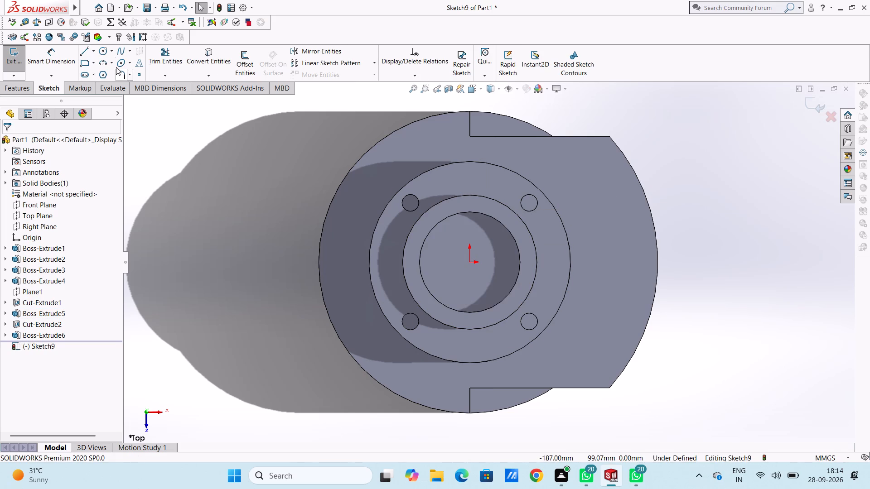
{"action": "left_click", "coordinate": [103, 49]}
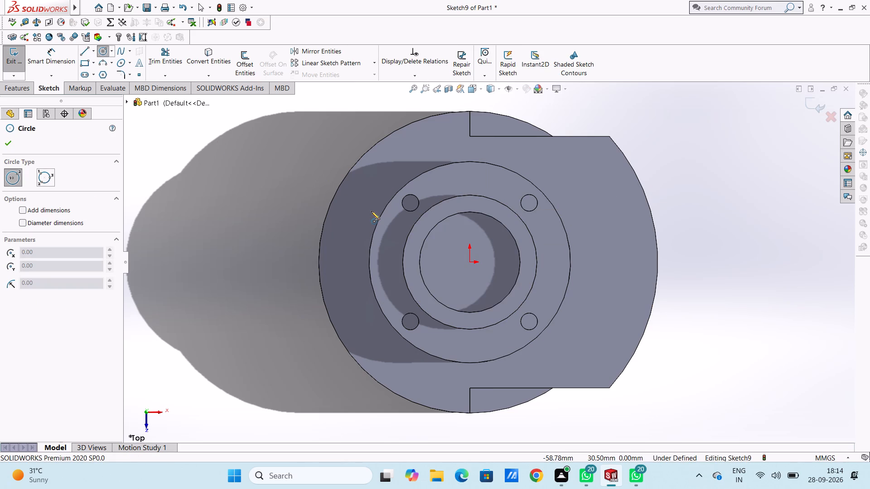
{"action": "left_click", "coordinate": [469, 261]}
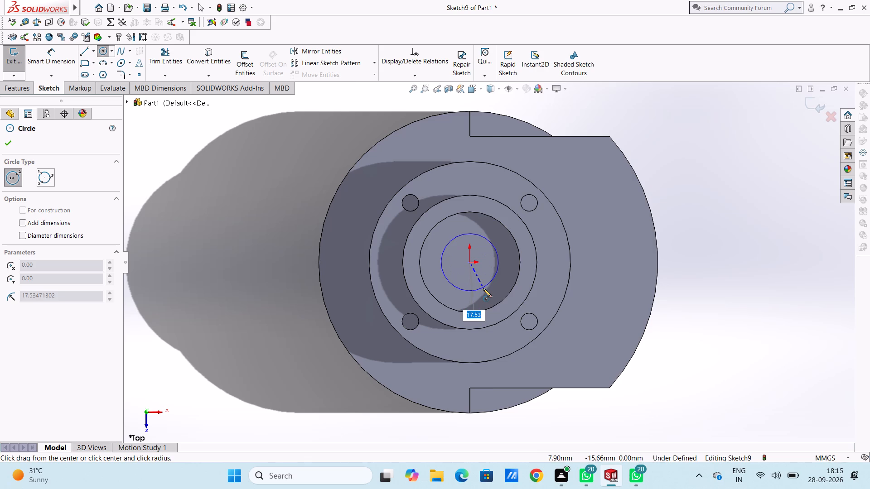
{"action": "type", "text": "20"}
{"action": "key", "text": "Return"}
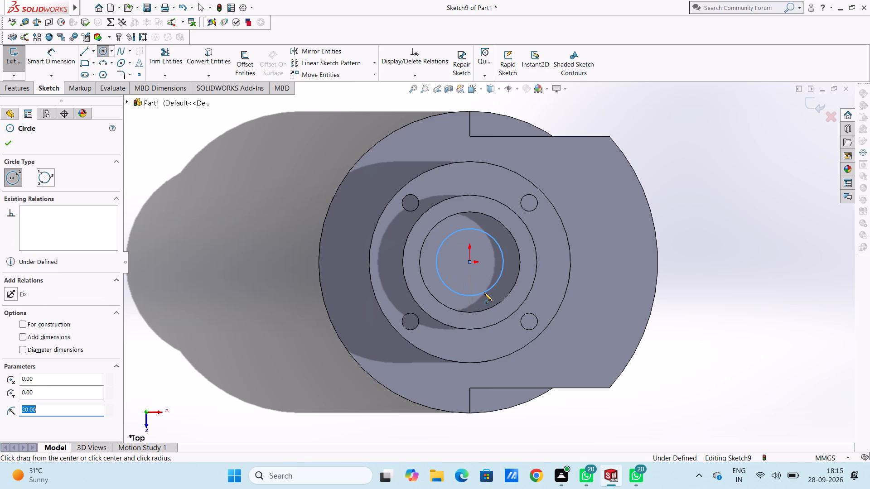
{"action": "scroll", "coordinate": [484, 292], "scroll_direction": "up", "scroll_amount": 5}
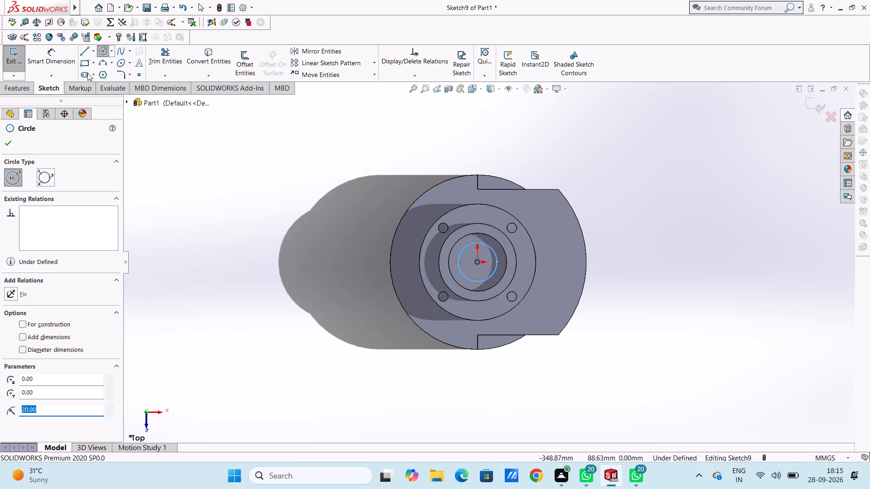
{"action": "left_click", "coordinate": [6, 146]}
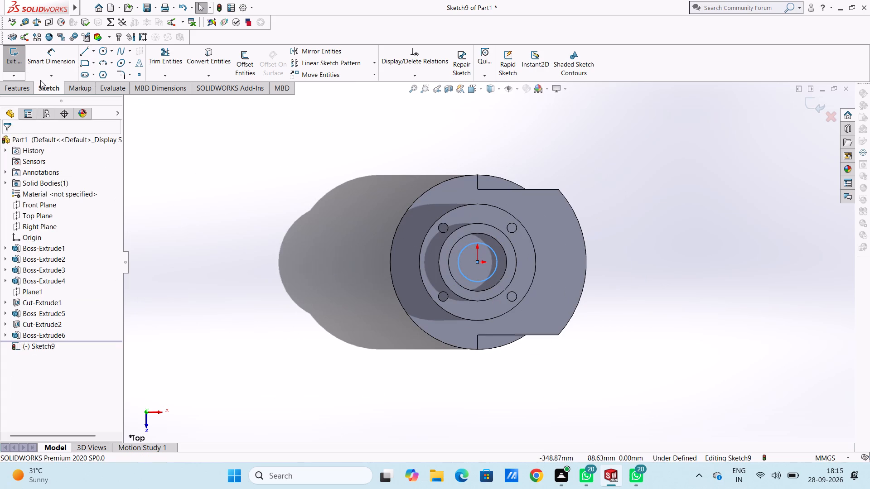
Dimension the diameter of the circle inside the raised ring.
{"action": "left_click", "coordinate": [58, 53]}
{"action": "left_click", "coordinate": [459, 261]}
{"action": "left_click", "coordinate": [329, 157]}
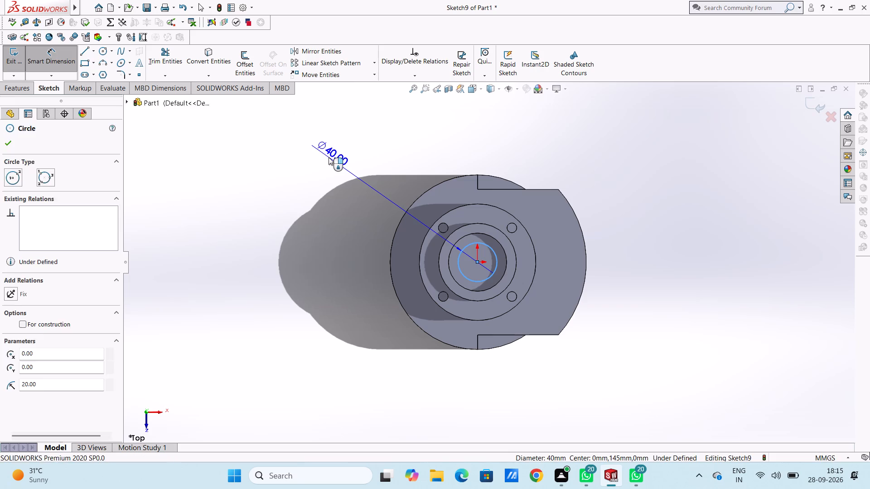
{"action": "left_click", "coordinate": [288, 145]}
{"action": "left_click_drag", "start_coordinate": [266, 234], "coordinate": [286, 263]}
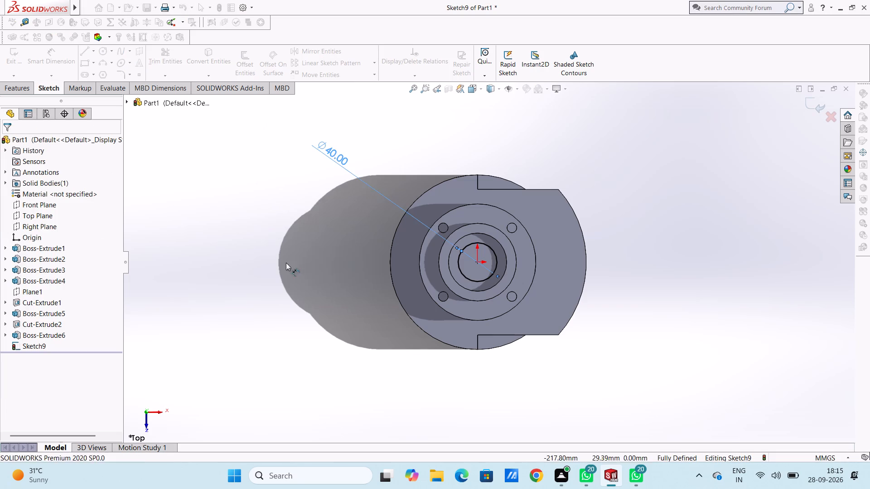
{"action": "left_click_drag", "start_coordinate": [286, 263], "coordinate": [269, 244]}
Extrude the circle inside the raised ring upward as a central boss, to a blind depth of 25 mm.
{"action": "scroll", "coordinate": [337, 338], "scroll_direction": "up", "scroll_amount": 1}
{"action": "middle_click_drag", "start_coordinate": [330, 293], "coordinate": [334, 199]}
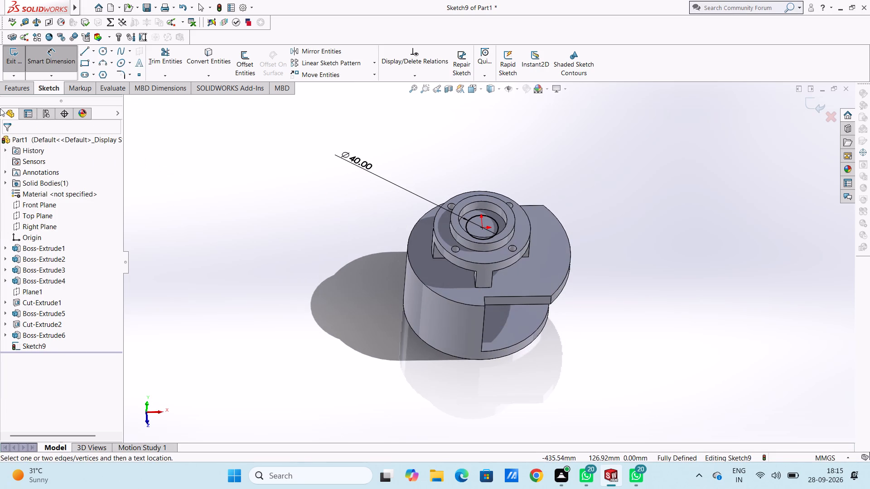
{"action": "left_click", "coordinate": [24, 85]}
{"action": "left_click", "coordinate": [12, 61]}
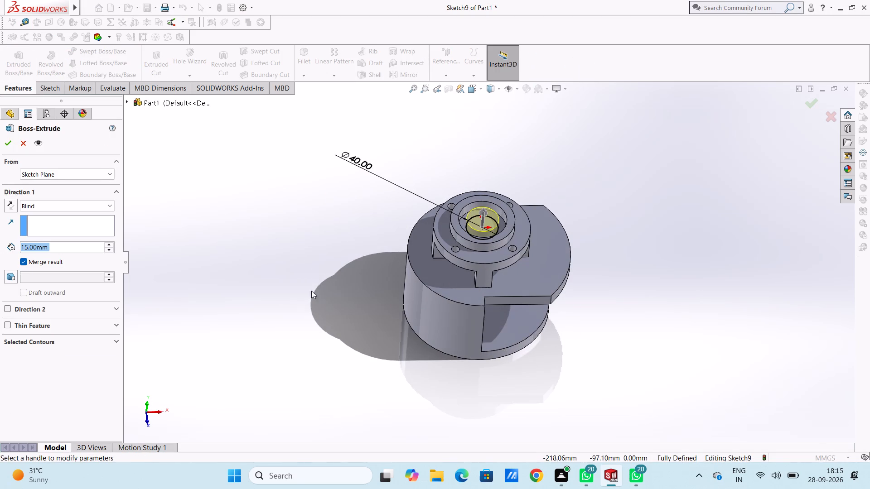
{"action": "type", "text": "25"}
{"action": "key", "text": "Return"}
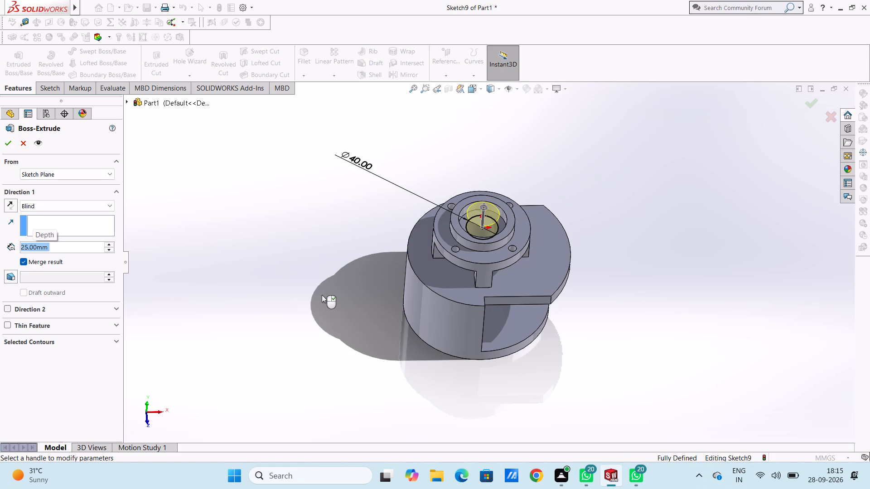
{"action": "left_click", "coordinate": [6, 139]}
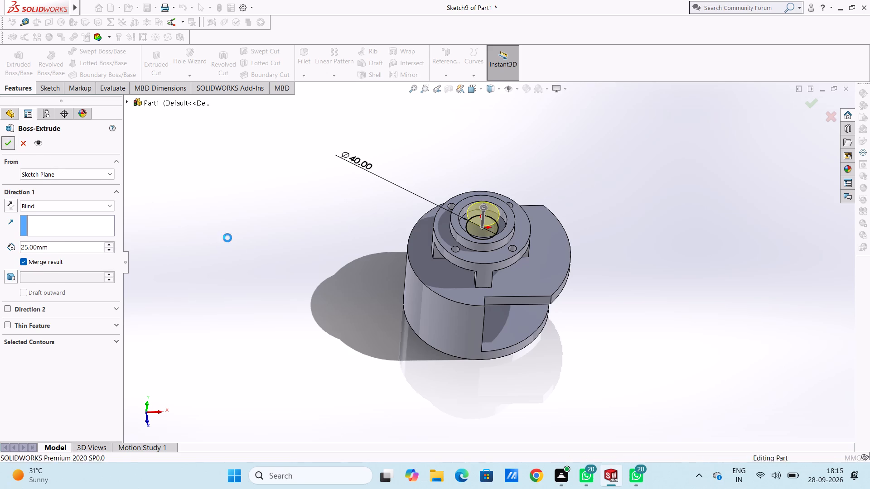
{"action": "left_click", "coordinate": [287, 256]}
Examine the whole part from several angles, including the new ring and central boss on the capping disc.
{"action": "scroll", "coordinate": [287, 256], "scroll_direction": "up", "scroll_amount": 4}
{"action": "middle_click_drag", "start_coordinate": [306, 284], "coordinate": [263, 203]}
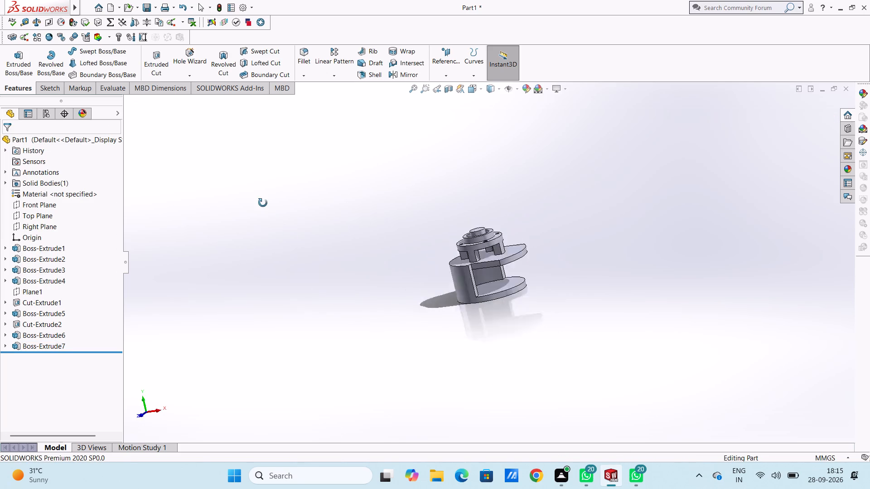
{"action": "middle_click_drag", "start_coordinate": [263, 203], "coordinate": [285, 259]}
{"action": "scroll", "coordinate": [592, 268], "scroll_direction": "down", "scroll_amount": 5}
{"action": "scroll", "coordinate": [324, 205], "scroll_direction": "down", "scroll_amount": 1}
{"action": "scroll", "coordinate": [322, 206], "scroll_direction": "up", "scroll_amount": 2}
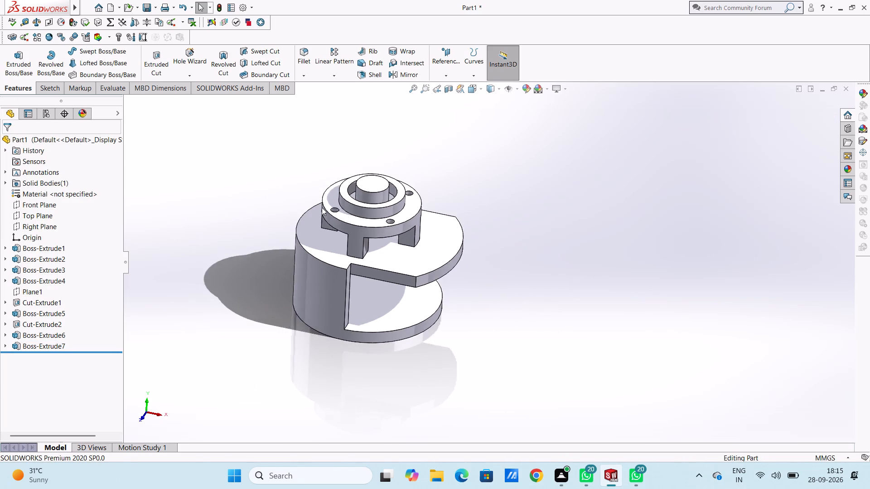
{"action": "scroll", "coordinate": [340, 204], "scroll_direction": "down", "scroll_amount": 3}
{"action": "scroll", "coordinate": [456, 258], "scroll_direction": "up", "scroll_amount": 2}
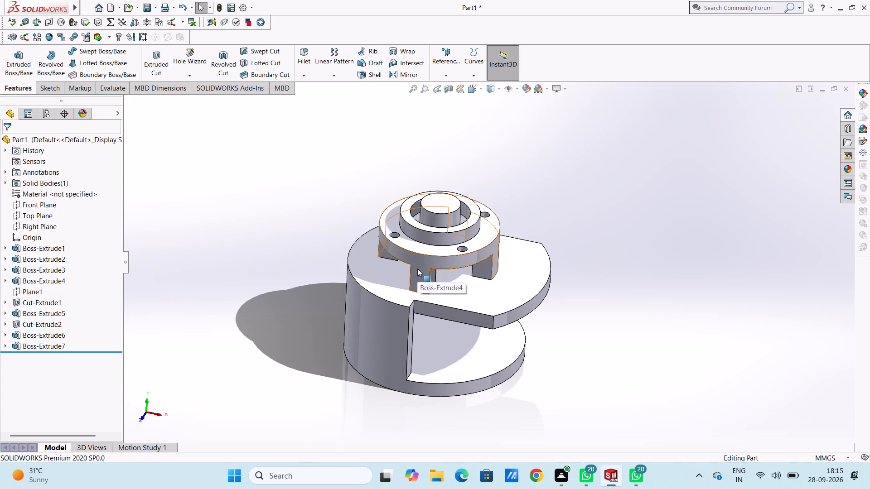
{"action": "scroll", "coordinate": [417, 268], "scroll_direction": "up", "scroll_amount": 3}
{"action": "left_click", "coordinate": [340, 258]}
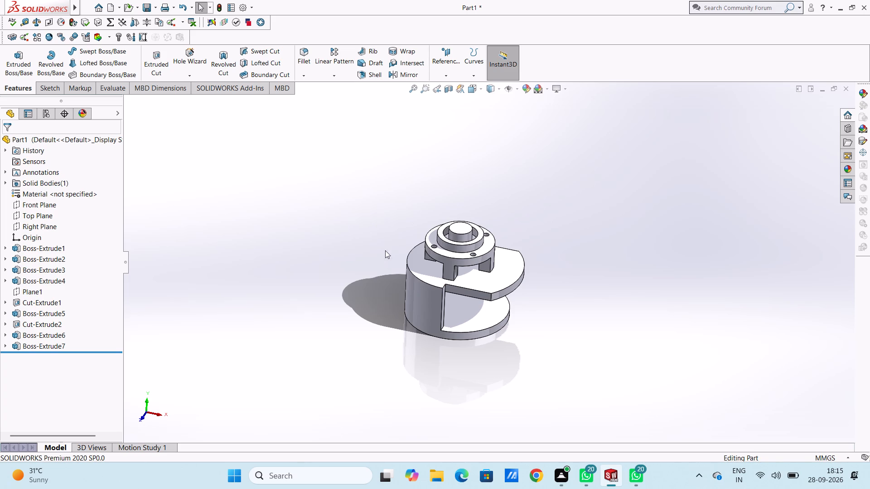
{"action": "key", "text": "Escape"}
{"action": "key", "text": "Escape"}
Apply a dark grey colour from the standard swatches to the whole part.
{"action": "left_click", "coordinate": [524, 91]}
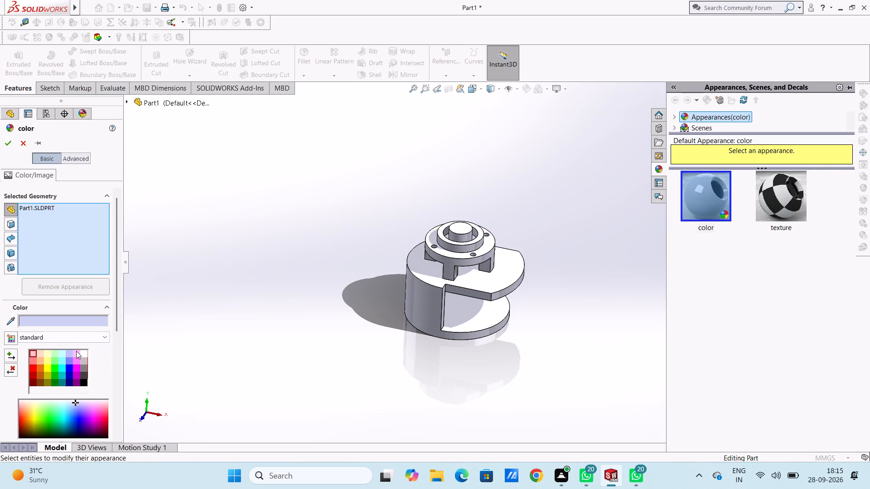
{"action": "left_click", "coordinate": [84, 376]}
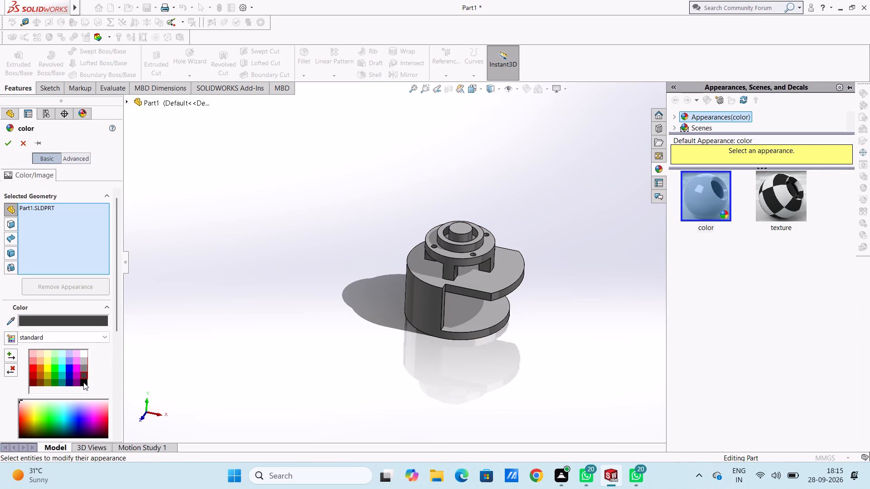
{"action": "left_click", "coordinate": [5, 142]}
Enlarge the folder tree area of the appearance library to make room for more categories.
{"action": "scroll", "coordinate": [465, 266], "scroll_direction": "down", "scroll_amount": 6}
{"action": "scroll", "coordinate": [493, 236], "scroll_direction": "down", "scroll_amount": 6}
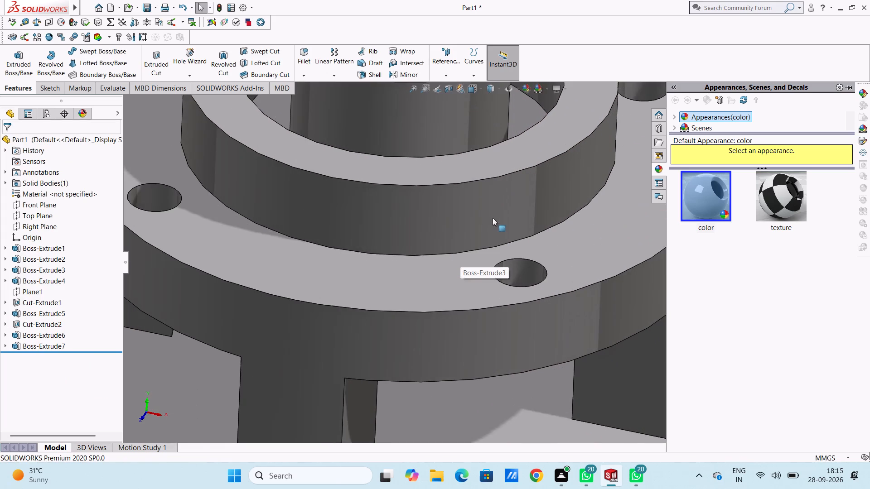
{"action": "middle_click_drag", "start_coordinate": [496, 234], "coordinate": [489, 312]}
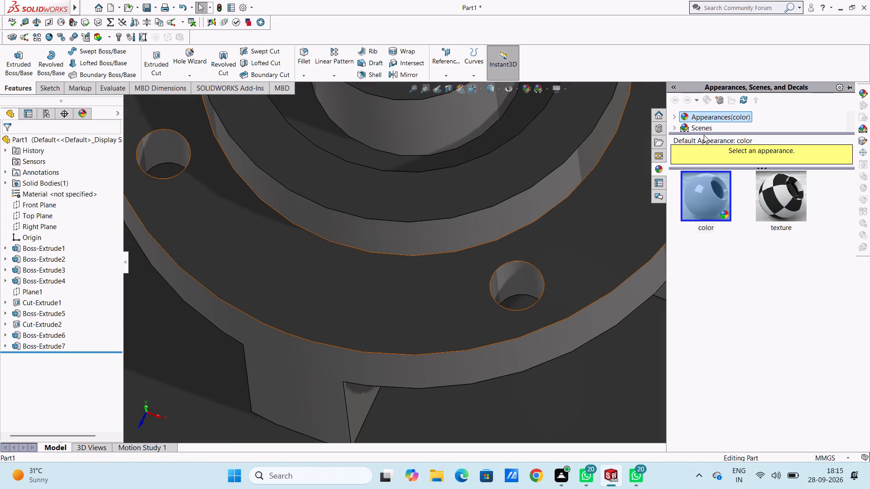
{"action": "middle_click_drag", "start_coordinate": [707, 136], "coordinate": [703, 167]}
{"action": "middle_click_drag", "start_coordinate": [703, 133], "coordinate": [700, 153]}
{"action": "left_click_drag", "start_coordinate": [702, 129], "coordinate": [703, 139]}
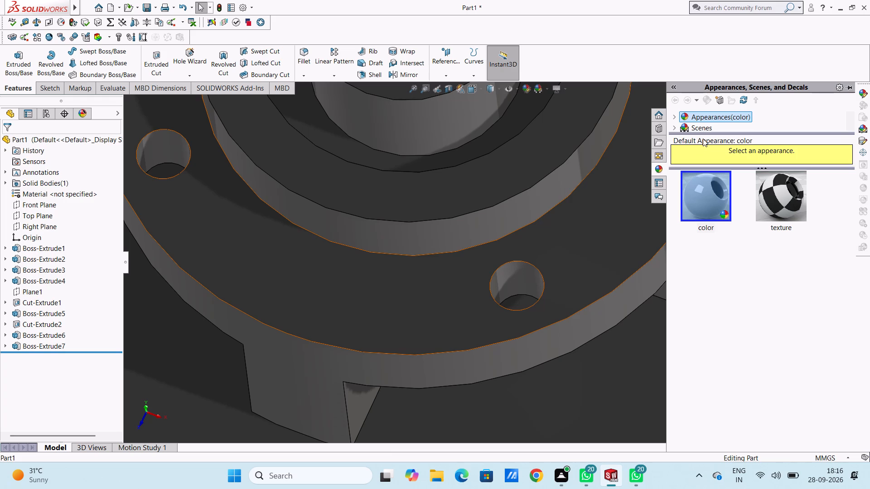
{"action": "left_click_drag", "start_coordinate": [703, 139], "coordinate": [703, 142]}
{"action": "left_click_drag", "start_coordinate": [706, 134], "coordinate": [707, 189]}
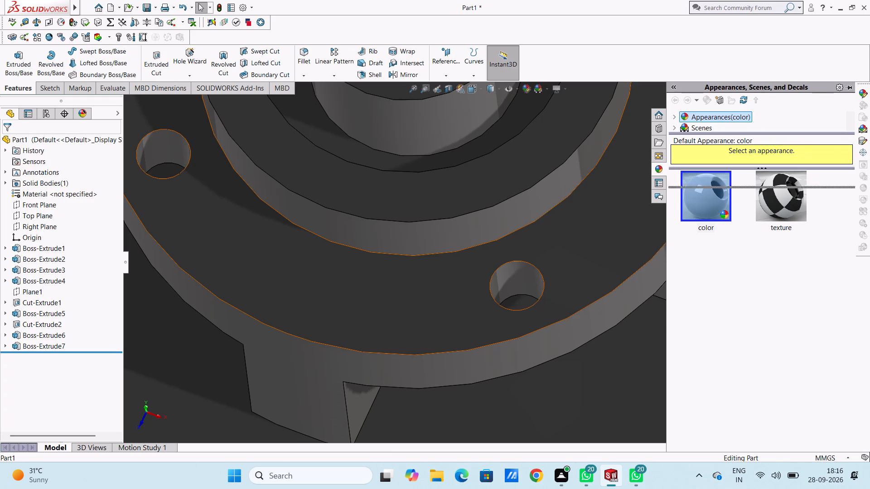
{"action": "left_click_drag", "start_coordinate": [707, 189], "coordinate": [710, 237]}
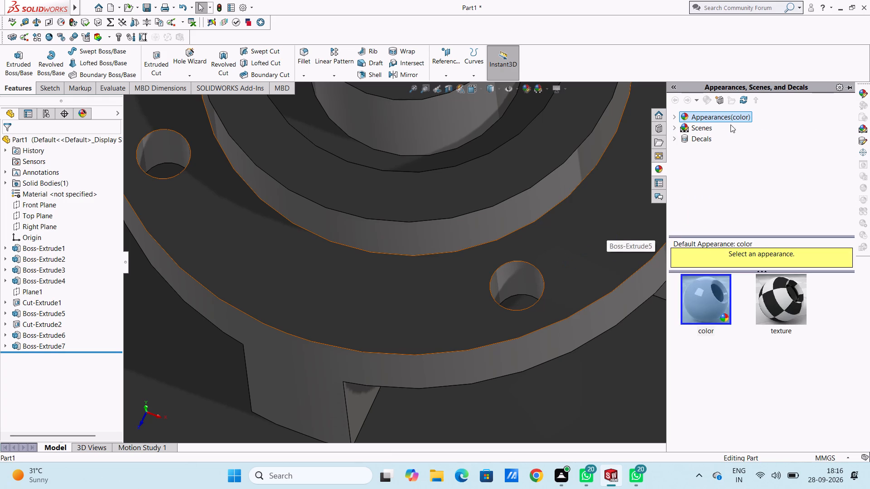
Apply the chromium plate appearance from the Metal category to the inner face of one hole in the capping disc.
{"action": "left_click", "coordinate": [672, 114]}
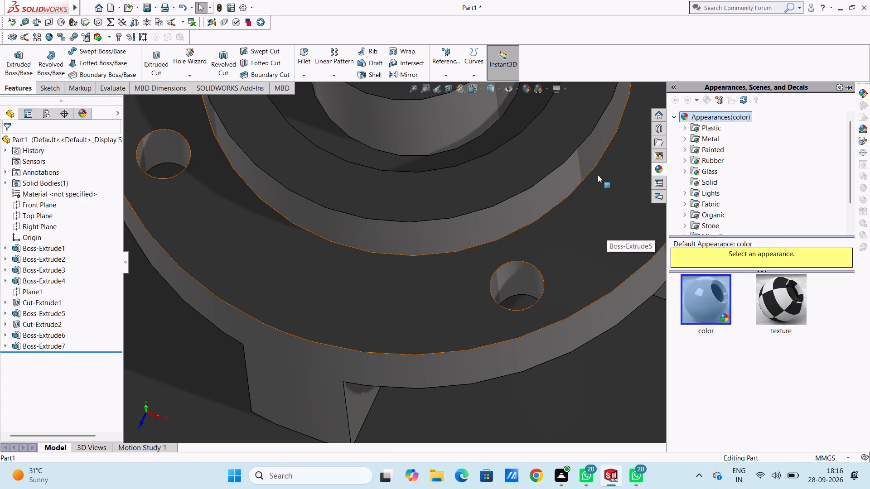
{"action": "scroll", "coordinate": [491, 285], "scroll_direction": "down", "scroll_amount": 2}
{"action": "left_click", "coordinate": [719, 136]}
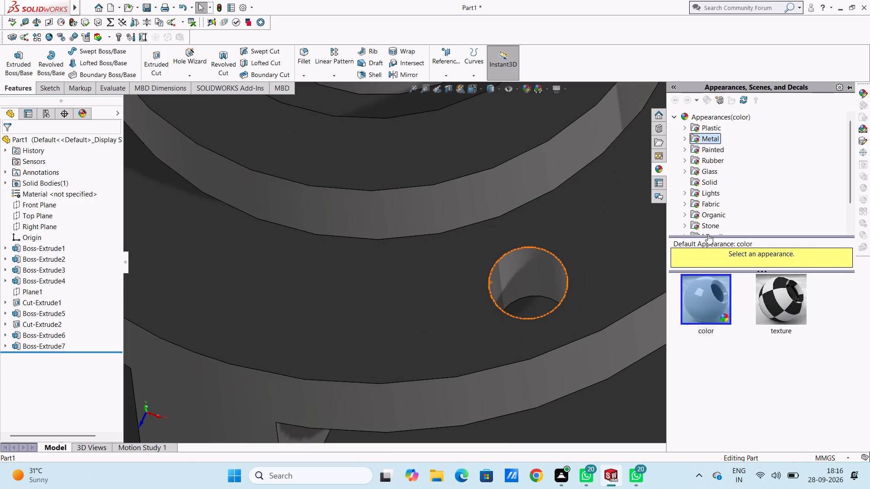
{"action": "left_click_drag", "start_coordinate": [783, 300], "coordinate": [541, 282]}
{"action": "left_click", "coordinate": [513, 284]}
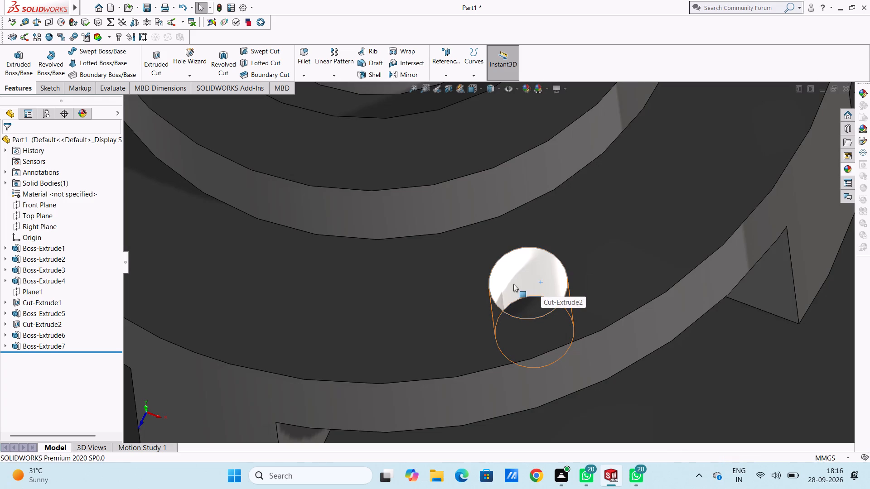
Apply the chromium plate appearance to the inner face of a second hole in the capping disc.
{"action": "scroll", "coordinate": [536, 278], "scroll_direction": "up", "scroll_amount": 10}
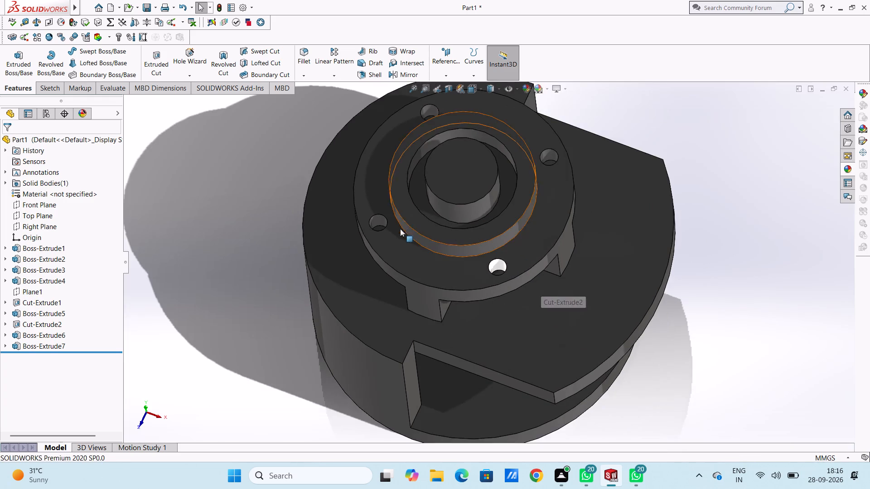
{"action": "scroll", "coordinate": [358, 229], "scroll_direction": "down", "scroll_amount": 6}
{"action": "left_click", "coordinate": [846, 169]}
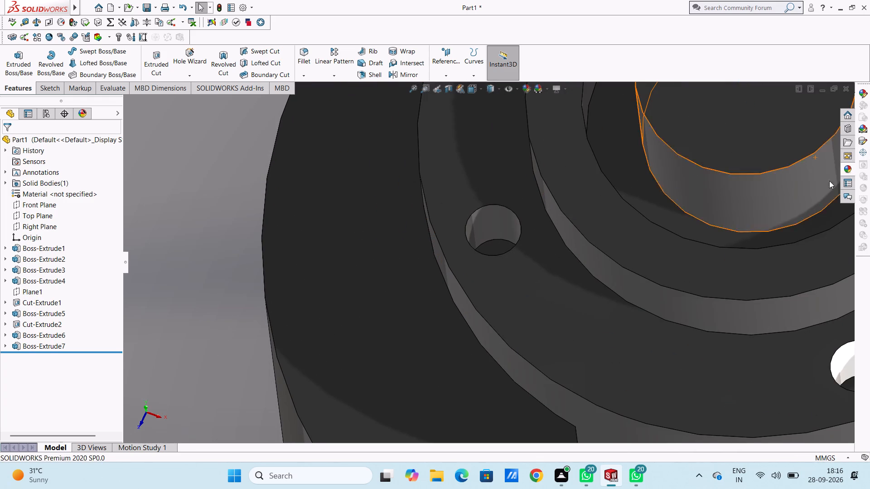
{"action": "left_click_drag", "start_coordinate": [782, 296], "coordinate": [508, 227]}
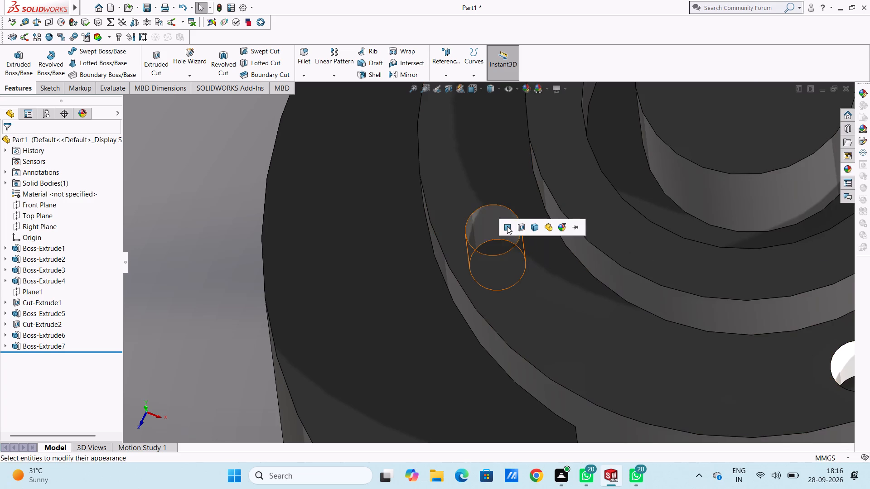
{"action": "left_click", "coordinate": [507, 226]}
Apply the chromium plate appearance to the inner face of a third hole in the capping disc.
{"action": "scroll", "coordinate": [514, 230], "scroll_direction": "up", "scroll_amount": 6}
{"action": "scroll", "coordinate": [532, 193], "scroll_direction": "up", "scroll_amount": 3}
{"action": "scroll", "coordinate": [498, 164], "scroll_direction": "down", "scroll_amount": 5}
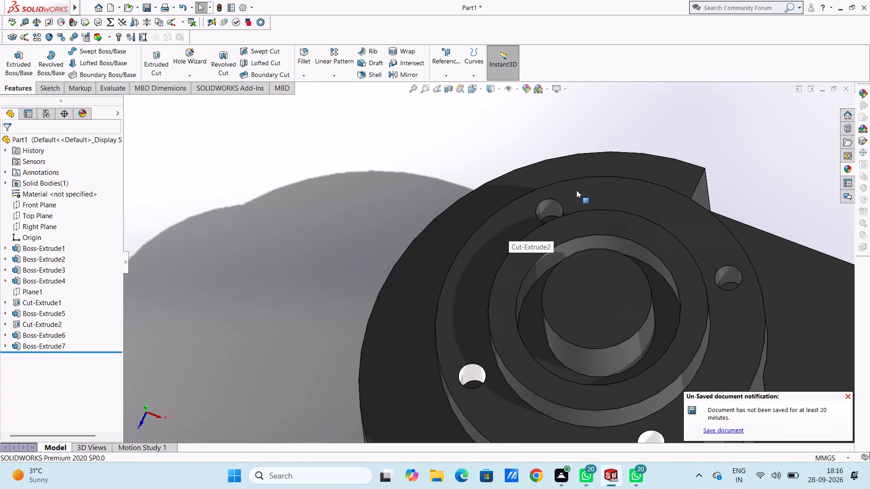
{"action": "middle_click_drag", "start_coordinate": [575, 202], "coordinate": [571, 228]}
{"action": "scroll", "coordinate": [545, 244], "scroll_direction": "down", "scroll_amount": 4}
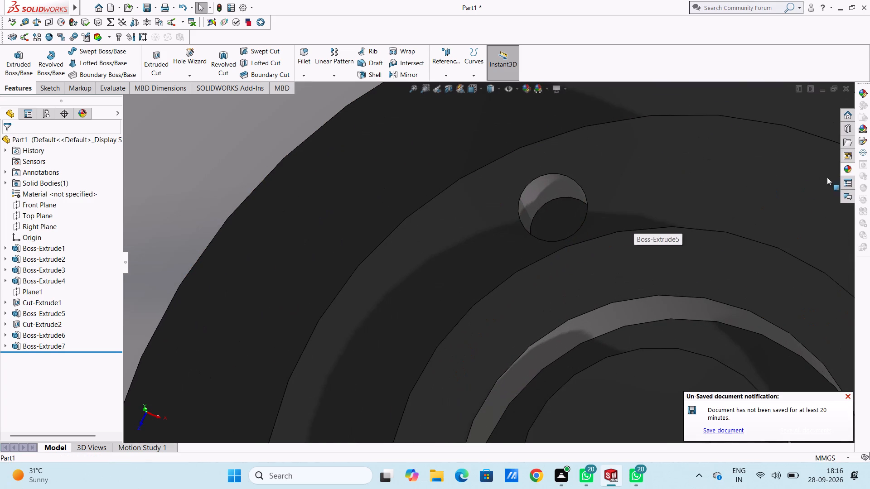
{"action": "left_click", "coordinate": [849, 169]}
{"action": "left_click_drag", "start_coordinate": [788, 295], "coordinate": [549, 194]}
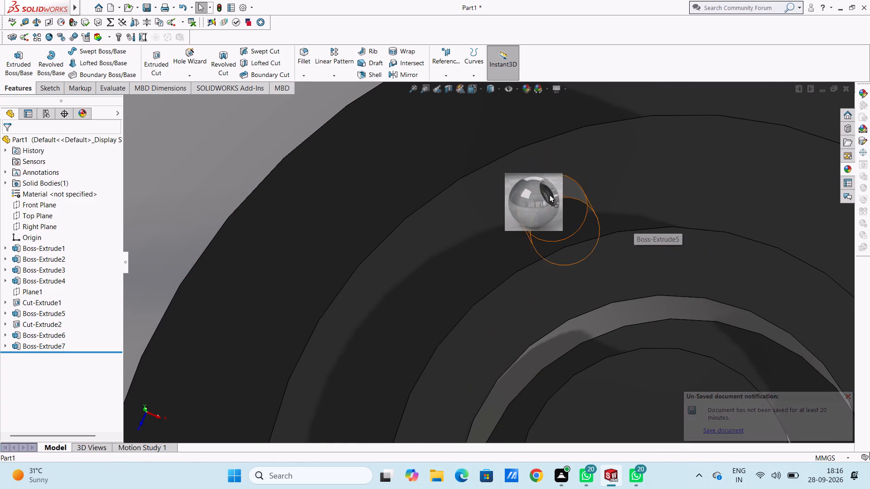
{"action": "left_click_drag", "start_coordinate": [549, 194], "coordinate": [556, 190]}
{"action": "left_click", "coordinate": [556, 190]}
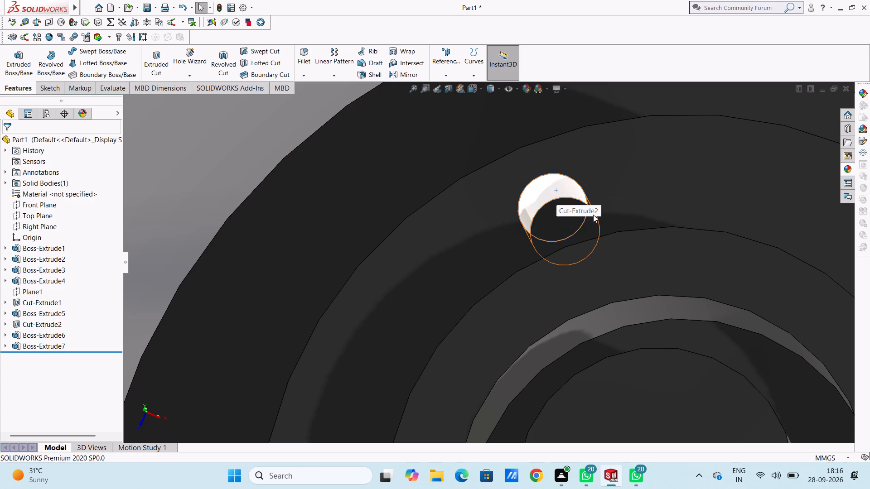
Apply the chromium plate appearance to the inner face of the fourth and last hole in the capping disc.
{"action": "scroll", "coordinate": [593, 212], "scroll_direction": "up", "scroll_amount": 5}
{"action": "scroll", "coordinate": [620, 281], "scroll_direction": "up", "scroll_amount": 6}
{"action": "scroll", "coordinate": [624, 303], "scroll_direction": "down", "scroll_amount": 8}
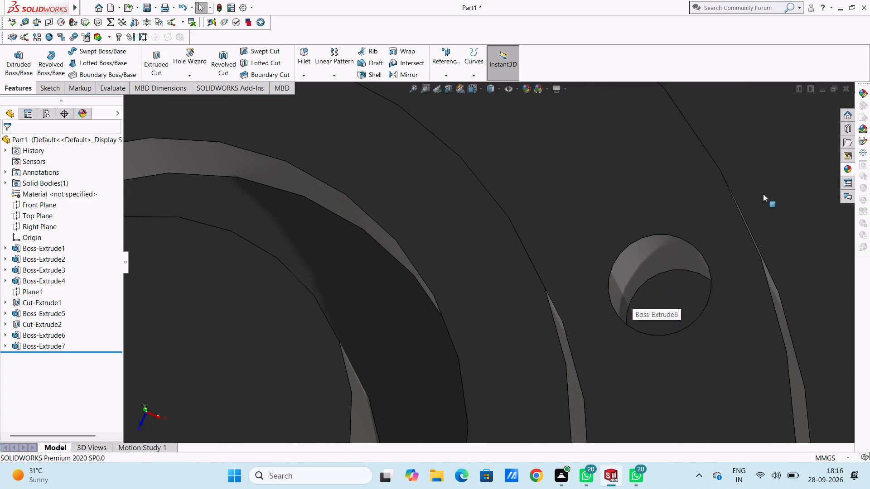
{"action": "left_click", "coordinate": [845, 167]}
{"action": "left_click_drag", "start_coordinate": [790, 296], "coordinate": [633, 278]}
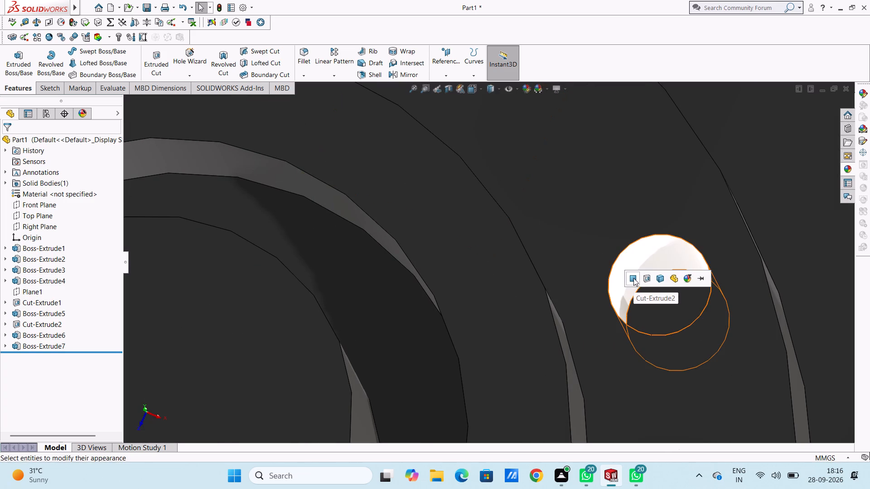
{"action": "left_click", "coordinate": [633, 278]}
Apply the chromium plate appearance to the inner curved face of the half-ring wall between the two plates.
{"action": "scroll", "coordinate": [657, 288], "scroll_direction": "up", "scroll_amount": 6}
{"action": "scroll", "coordinate": [615, 290], "scroll_direction": "up", "scroll_amount": 6}
{"action": "middle_click_drag", "start_coordinate": [468, 336], "coordinate": [503, 255]}
{"action": "scroll", "coordinate": [477, 332], "scroll_direction": "up", "scroll_amount": 1}
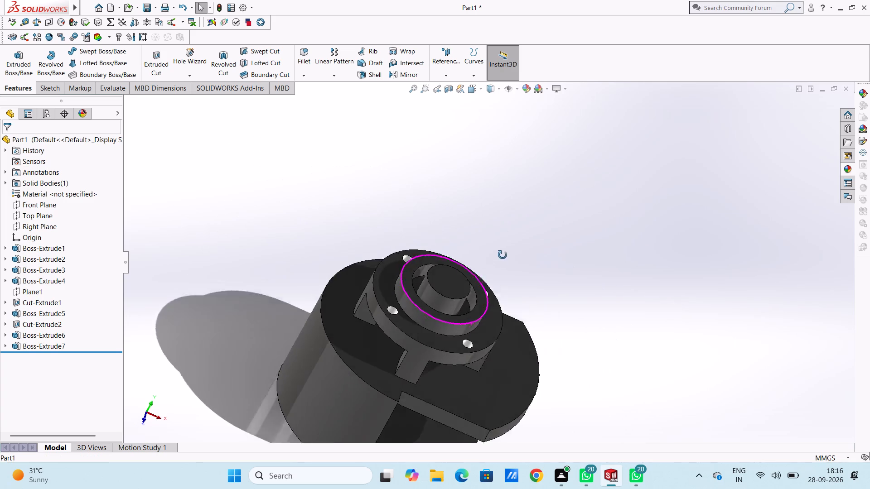
{"action": "middle_click_drag", "start_coordinate": [503, 255], "coordinate": [478, 257]}
{"action": "scroll", "coordinate": [476, 285], "scroll_direction": "down", "scroll_amount": 1}
{"action": "scroll", "coordinate": [474, 312], "scroll_direction": "up", "scroll_amount": 6}
{"action": "scroll", "coordinate": [483, 358], "scroll_direction": "down", "scroll_amount": 5}
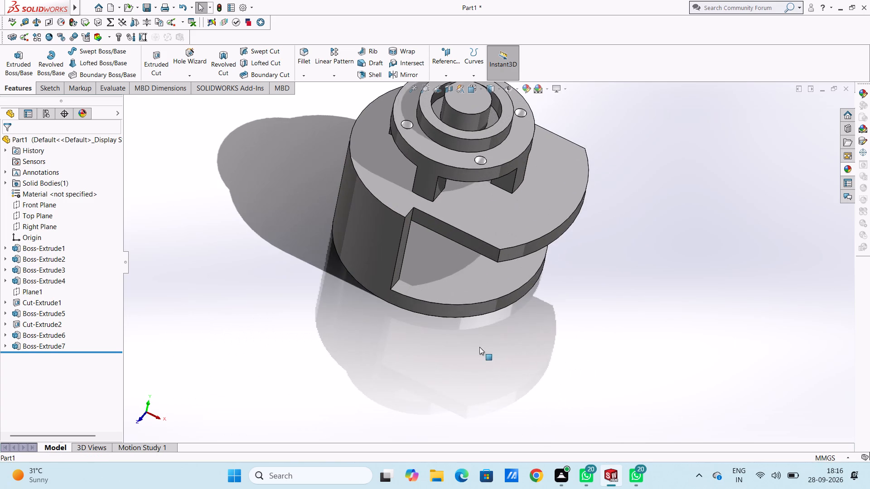
{"action": "middle_click_drag", "start_coordinate": [483, 249], "coordinate": [488, 194]}
{"action": "scroll", "coordinate": [466, 216], "scroll_direction": "down", "scroll_amount": 1}
{"action": "scroll", "coordinate": [439, 294], "scroll_direction": "down", "scroll_amount": 5}
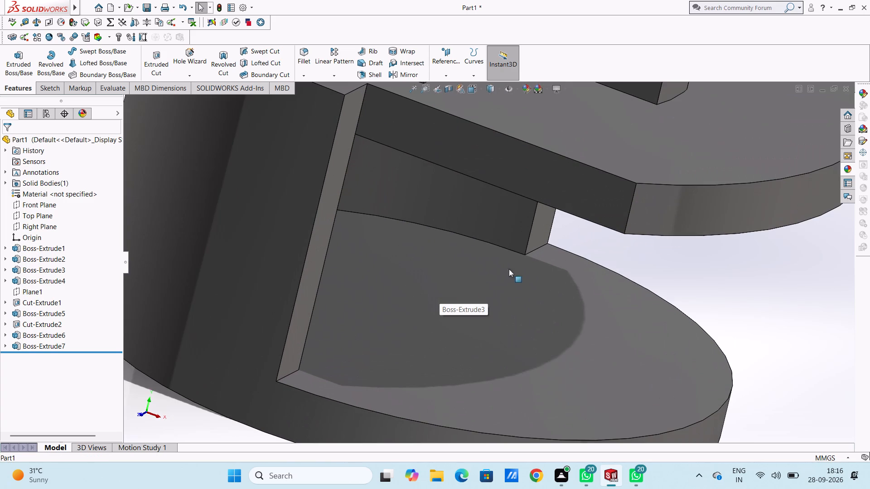
{"action": "left_click", "coordinate": [850, 165]}
{"action": "left_click_drag", "start_coordinate": [783, 302], "coordinate": [739, 290]}
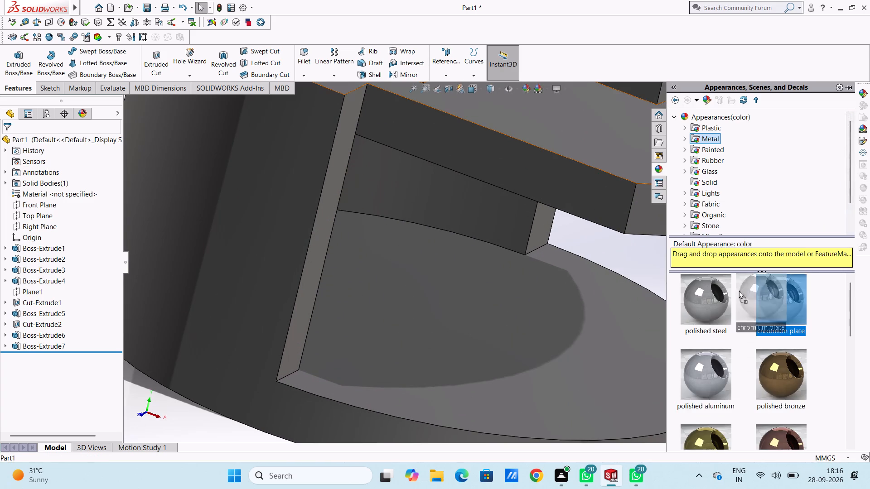
{"action": "left_click_drag", "start_coordinate": [739, 290], "coordinate": [425, 214]}
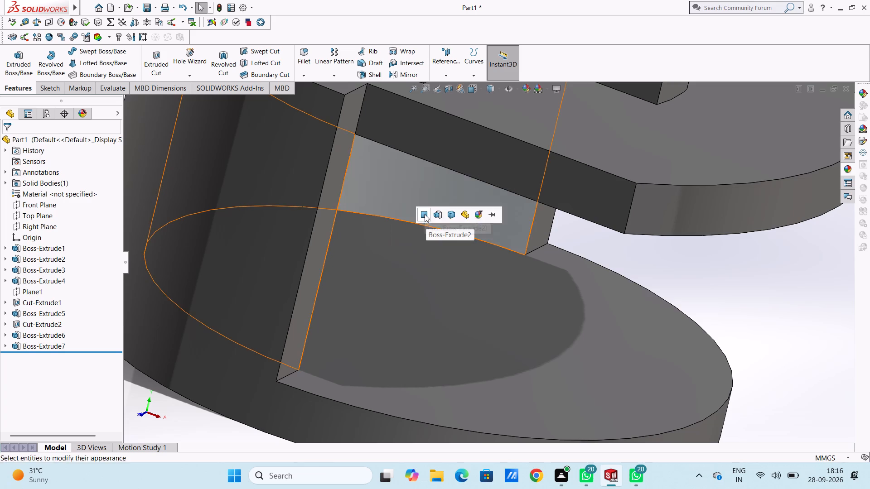
{"action": "left_click", "coordinate": [425, 214]}
Apply the chromium plate appearance to the upper face of the bottom plate inside the half-ring wall.
{"action": "left_click", "coordinate": [845, 166]}
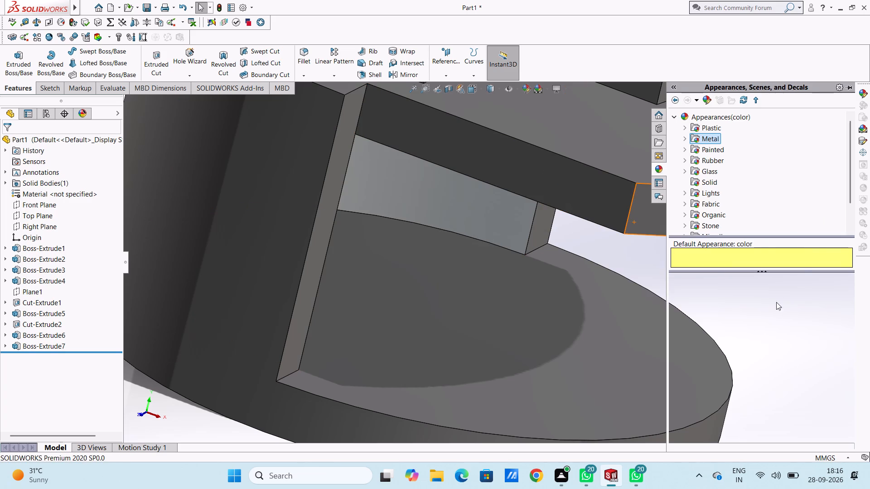
{"action": "left_click_drag", "start_coordinate": [781, 293], "coordinate": [567, 331]}
{"action": "left_click", "coordinate": [565, 331]}
Apply the chromium plate appearance to the underside face of the upper plate.
{"action": "scroll", "coordinate": [565, 331], "scroll_direction": "up", "scroll_amount": 5}
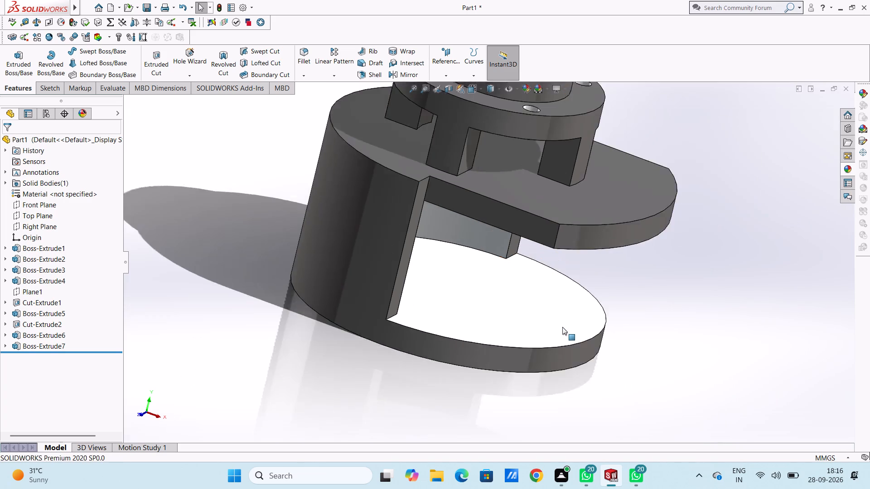
{"action": "middle_click_drag", "start_coordinate": [542, 312], "coordinate": [543, 214]}
{"action": "scroll", "coordinate": [543, 214], "scroll_direction": "up", "scroll_amount": 1}
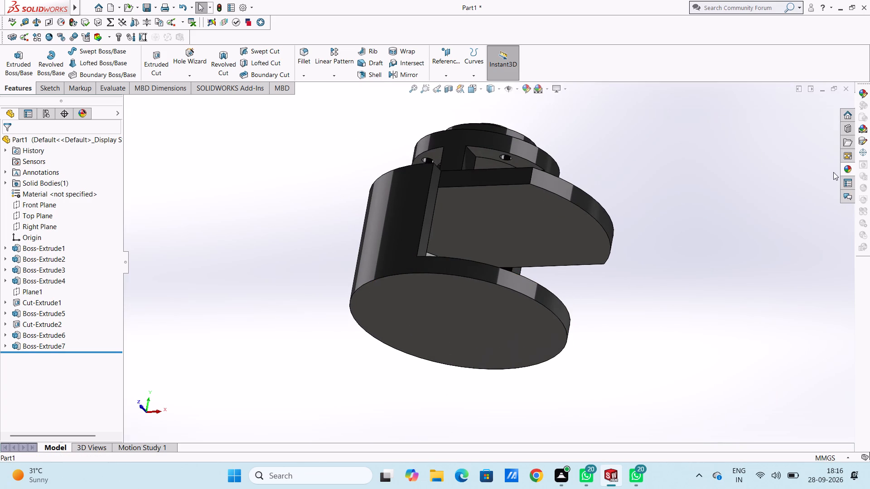
{"action": "left_click", "coordinate": [841, 166]}
{"action": "left_click_drag", "start_coordinate": [787, 307], "coordinate": [632, 268]}
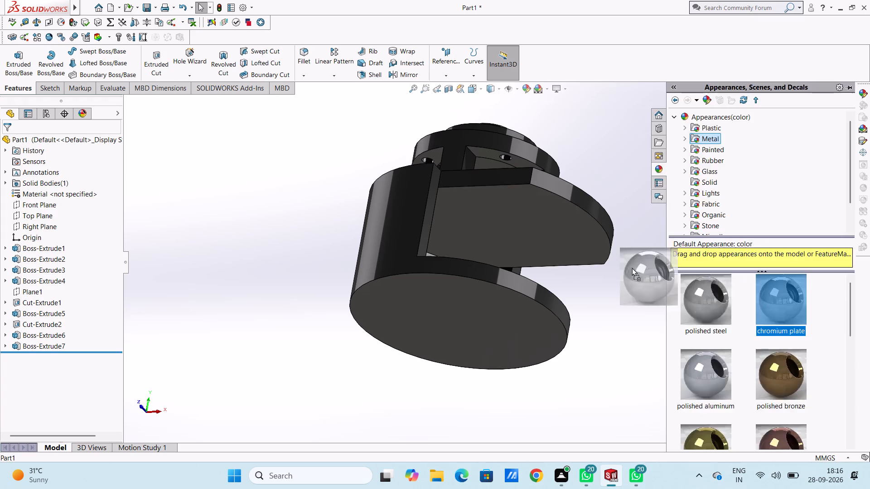
{"action": "left_click_drag", "start_coordinate": [632, 268], "coordinate": [538, 221]}
{"action": "left_click", "coordinate": [537, 223]}
Apply the chromium plate appearance to the floor face between the raised ring and the central boss.
{"action": "scroll", "coordinate": [621, 170], "scroll_direction": "up", "scroll_amount": 2}
{"action": "middle_click_drag", "start_coordinate": [585, 183], "coordinate": [581, 202]}
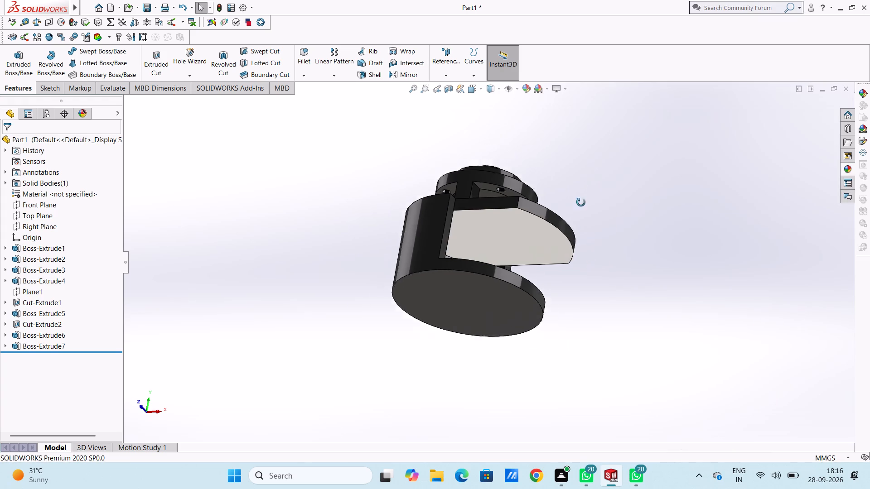
{"action": "middle_click_drag", "start_coordinate": [581, 202], "coordinate": [575, 343]}
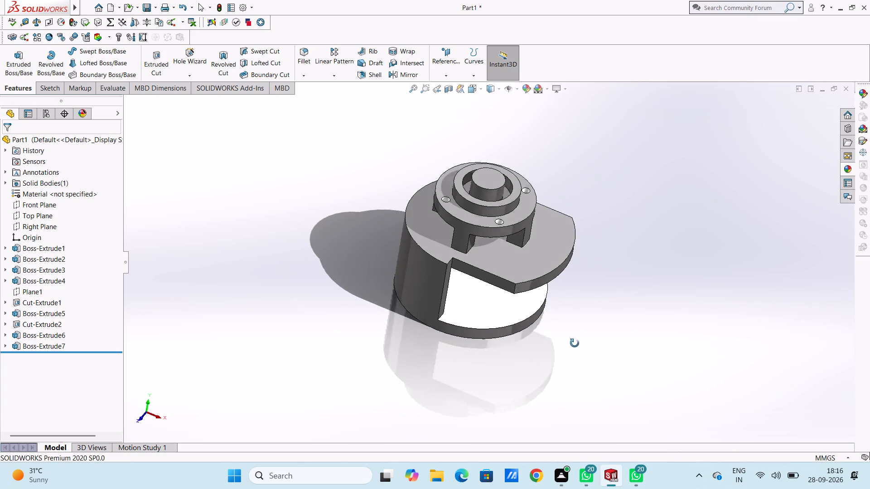
{"action": "middle_click_drag", "start_coordinate": [575, 343], "coordinate": [573, 344]}
{"action": "scroll", "coordinate": [507, 177], "scroll_direction": "down", "scroll_amount": 9}
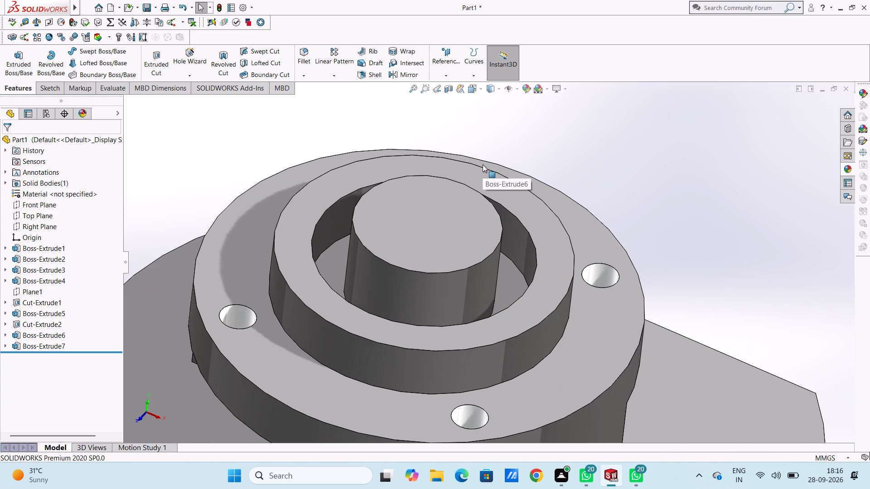
{"action": "middle_click_drag", "start_coordinate": [380, 186], "coordinate": [377, 223]}
{"action": "middle_click_drag", "start_coordinate": [387, 188], "coordinate": [404, 163]}
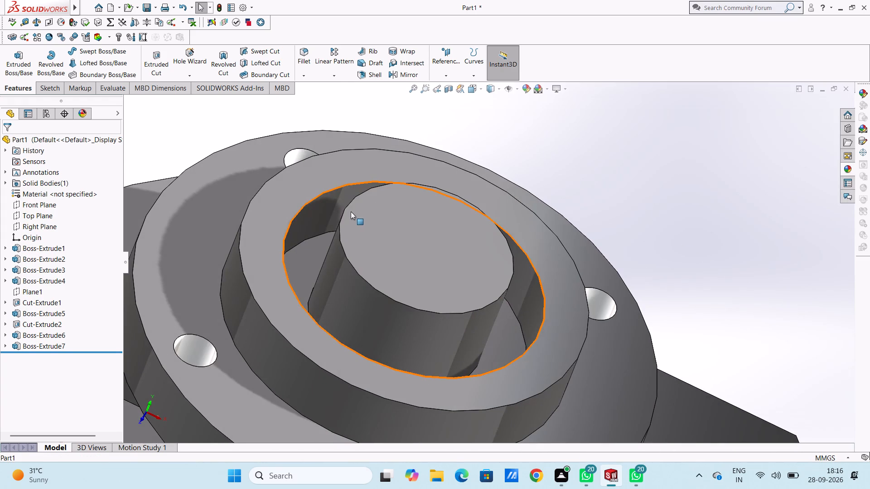
{"action": "scroll", "coordinate": [347, 213], "scroll_direction": "up", "scroll_amount": 4}
{"action": "scroll", "coordinate": [361, 257], "scroll_direction": "down", "scroll_amount": 5}
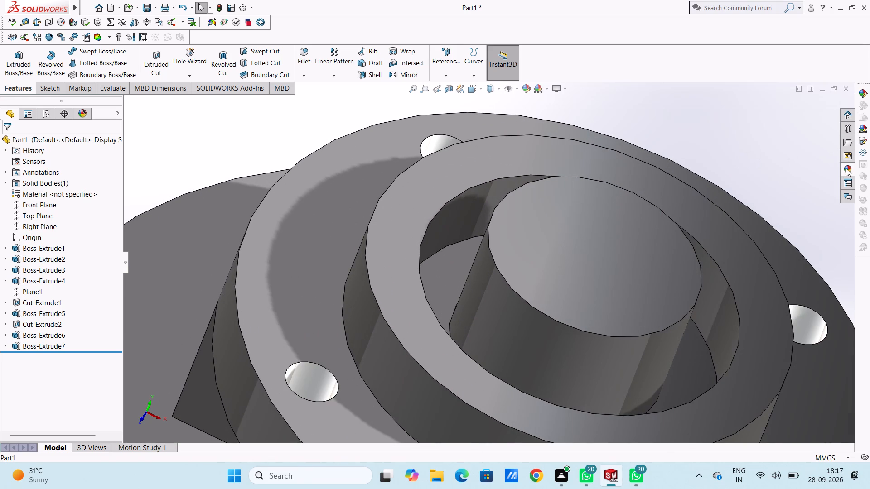
{"action": "left_click", "coordinate": [845, 168]}
{"action": "left_click_drag", "start_coordinate": [795, 293], "coordinate": [479, 241]}
{"action": "left_click", "coordinate": [479, 241]}
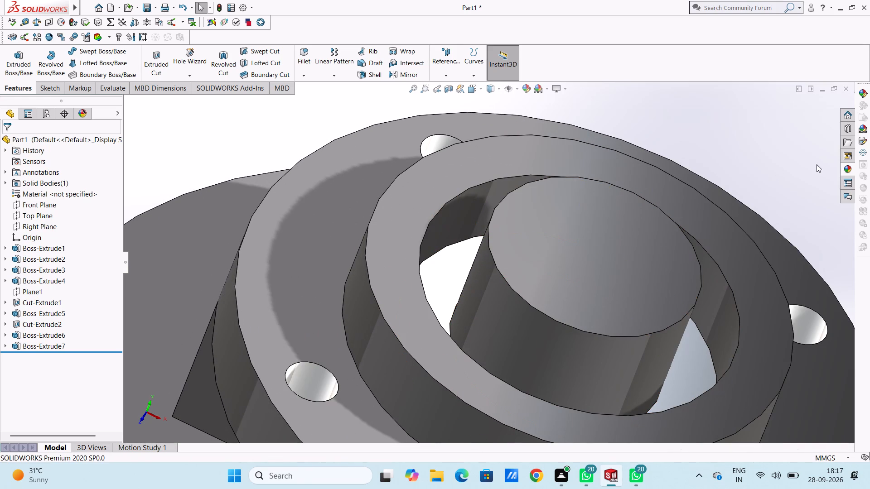
Apply the chromium plate appearance to the inner cylindrical face of the raised ring.
{"action": "left_click", "coordinate": [845, 169]}
{"action": "left_click_drag", "start_coordinate": [783, 286], "coordinate": [531, 217]}
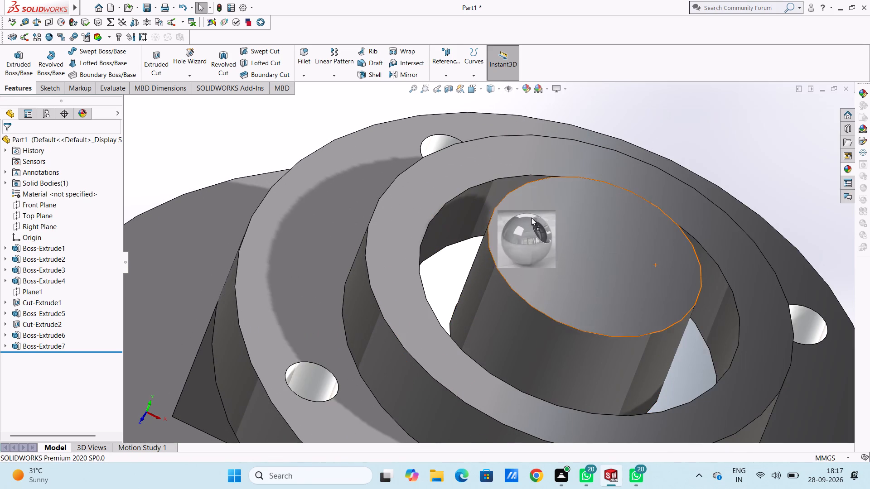
{"action": "left_click_drag", "start_coordinate": [531, 217], "coordinate": [470, 206]}
{"action": "left_click", "coordinate": [470, 206]}
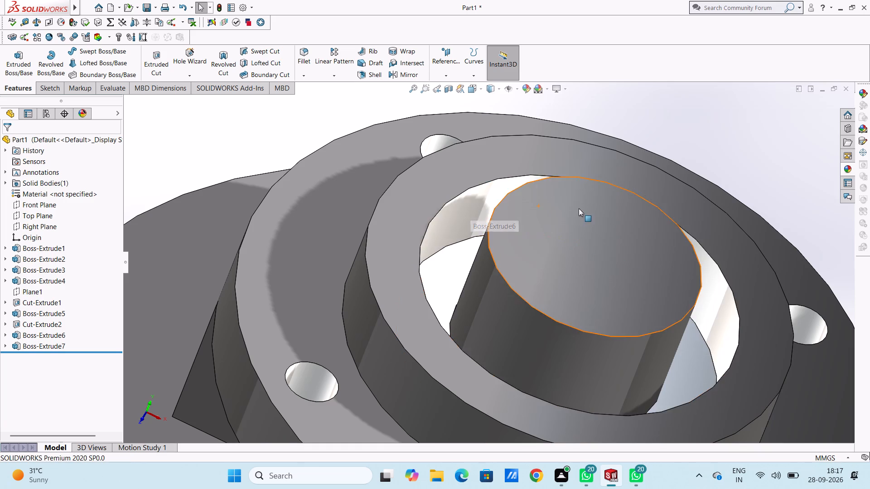
Save the part in the Documents folder as a SOLIDWORKS Part file named "c clamp rotary table".
{"action": "scroll", "coordinate": [579, 201], "scroll_direction": "up", "scroll_amount": 6}
{"action": "scroll", "coordinate": [619, 199], "scroll_direction": "up", "scroll_amount": 3}
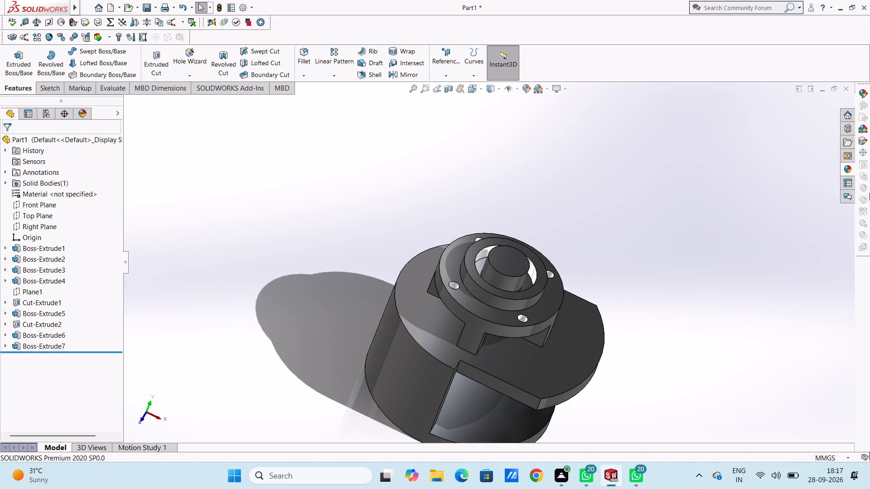
{"action": "key", "text": "Escape"}
{"action": "key", "text": "Escape"}
{"action": "key", "text": "ctrl+7"}
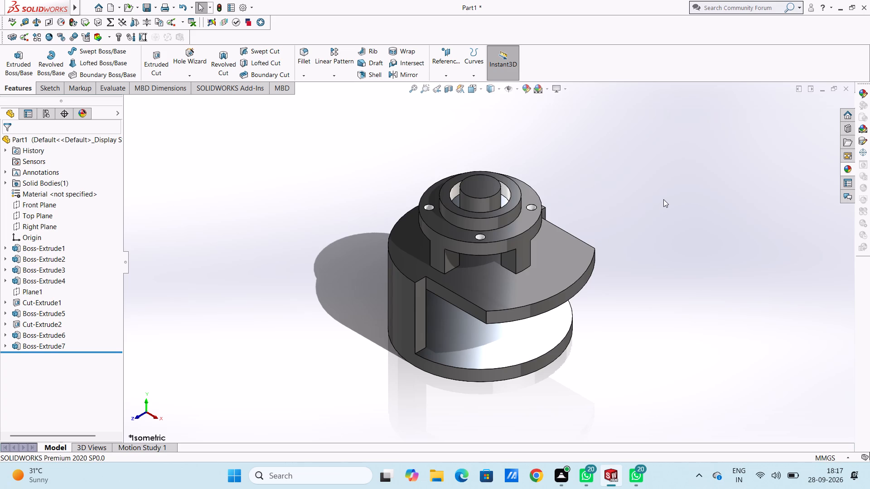
{"action": "key", "text": "ctrl+s"}
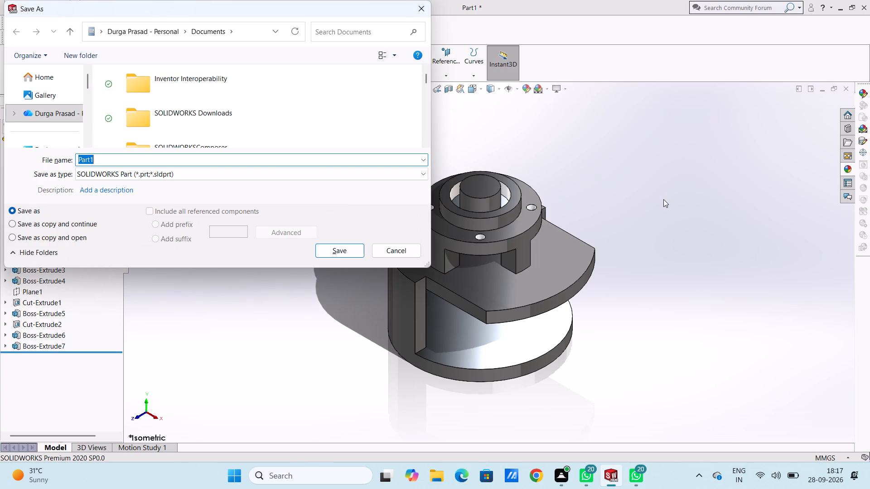
{"action": "type", "text": "c c"}
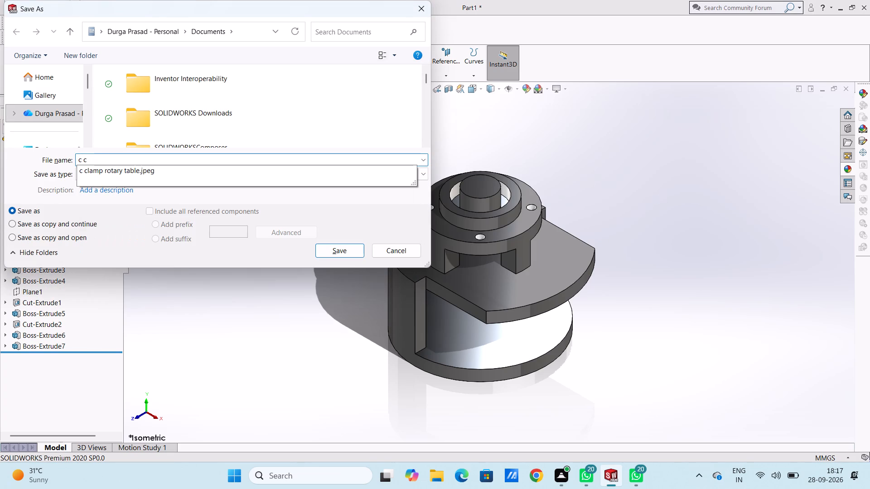
{"action": "type", "text": "la"}
{"action": "type", "text": "mp"}
{"action": "key", "text": "space"}
{"action": "type", "text": "rotary"}
{"action": "key", "text": "space"}
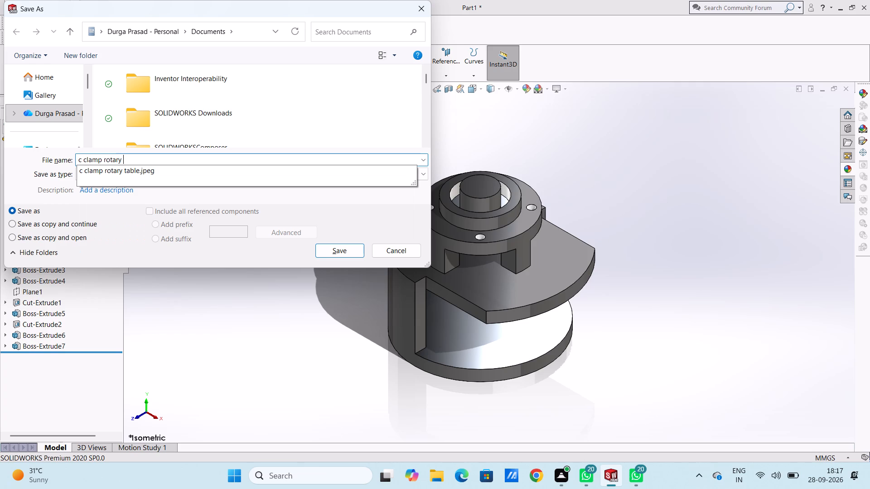
{"action": "type", "text": "table"}
{"action": "left_click", "coordinate": [344, 251]}
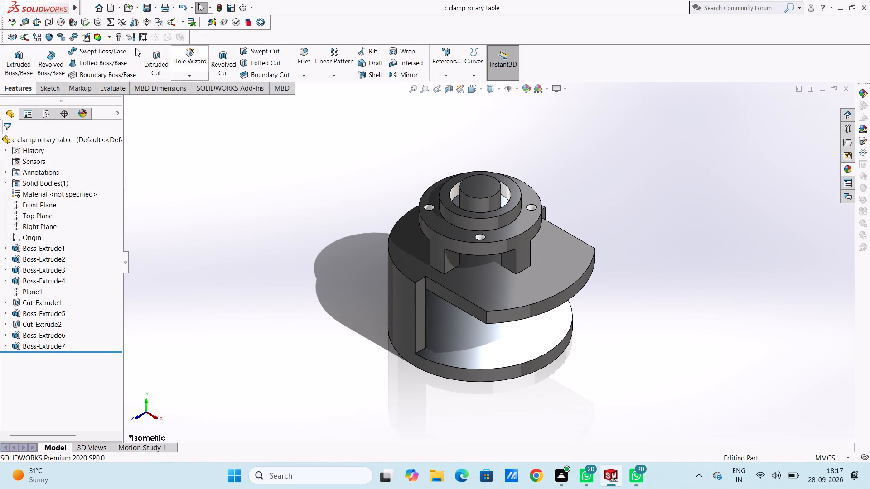
Export the part as an Adobe PDF named "c clamp rotary table" in the Documents folder.
{"action": "left_click", "coordinate": [155, 8]}
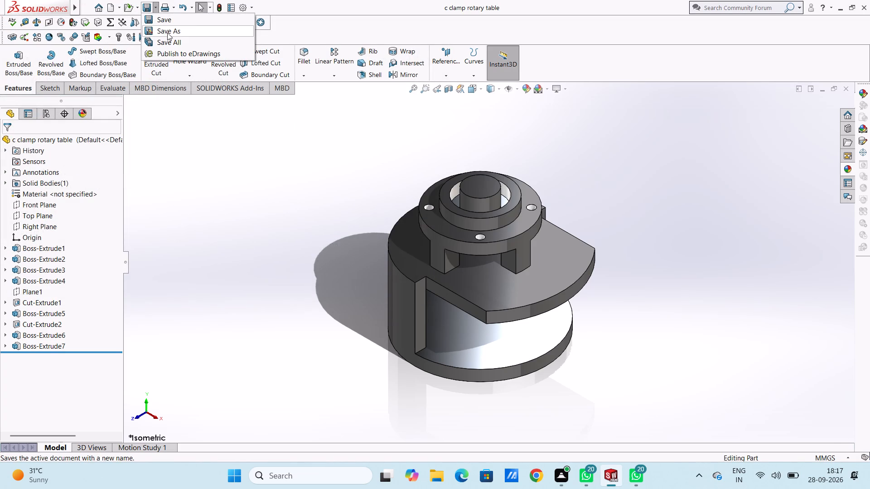
{"action": "left_click", "coordinate": [169, 29]}
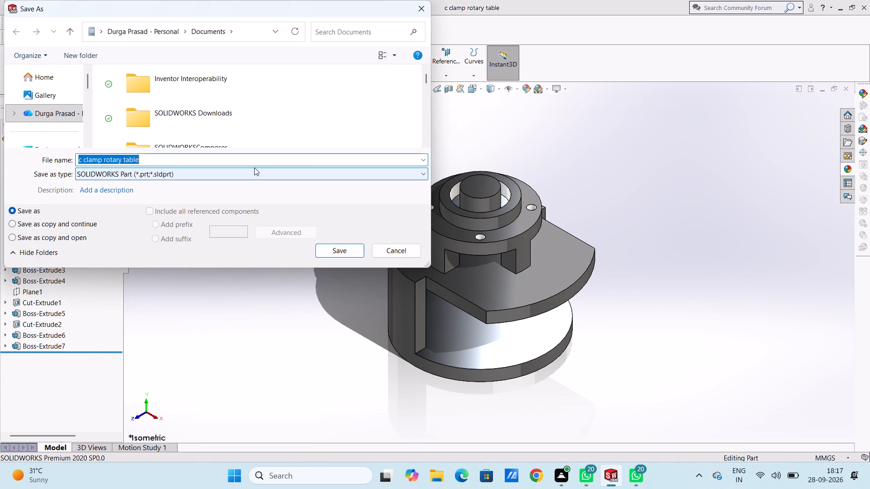
{"action": "left_click", "coordinate": [254, 170]}
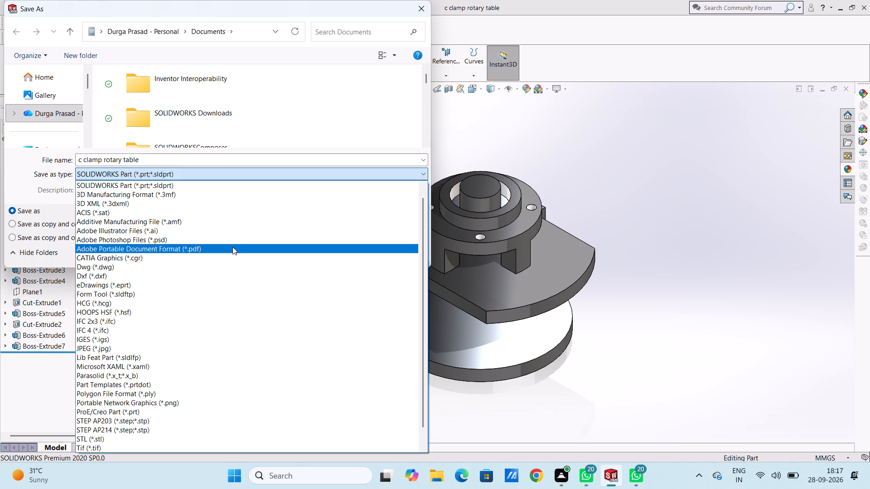
{"action": "left_click", "coordinate": [210, 249]}
{"action": "left_click", "coordinate": [331, 273]}
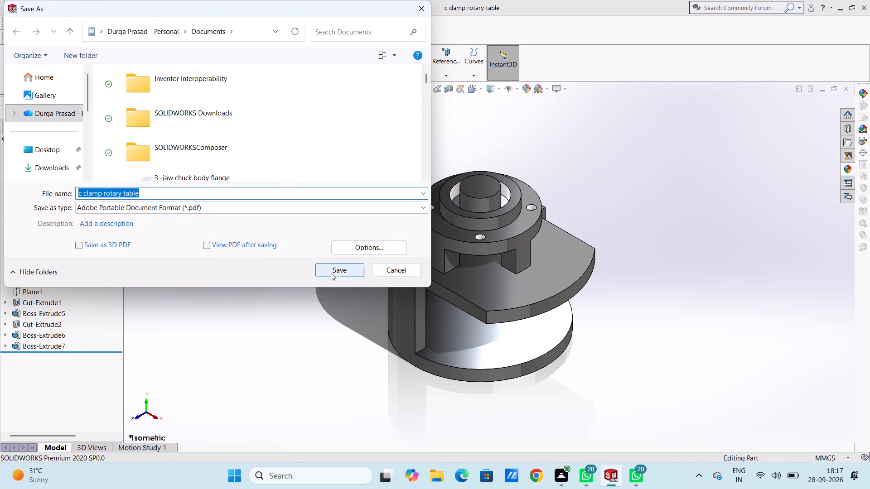